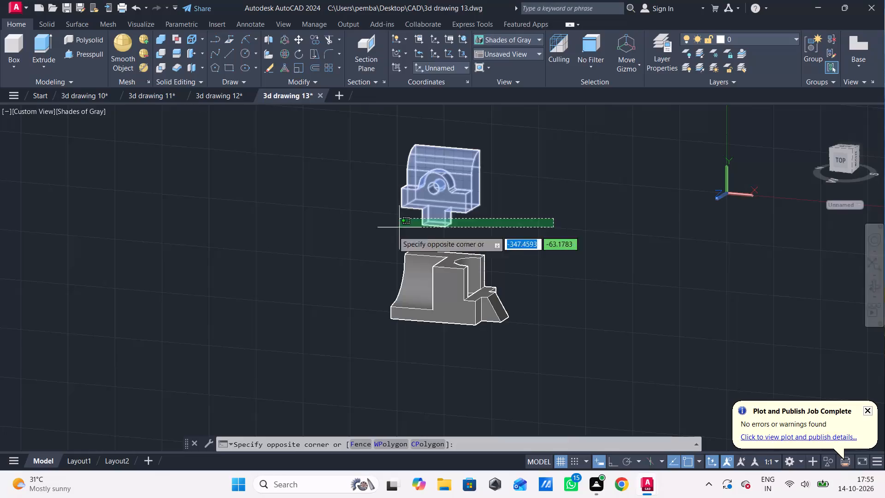
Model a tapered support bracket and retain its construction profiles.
Start a new blank drawing alongside the open 3D drawings.
{"action": "left_click", "coordinate": [736, 265]}
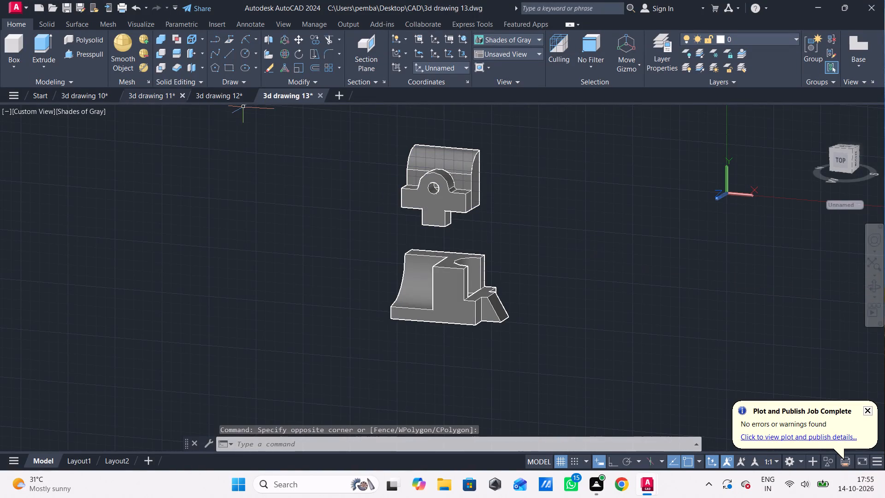
{"action": "left_click", "coordinate": [338, 96]}
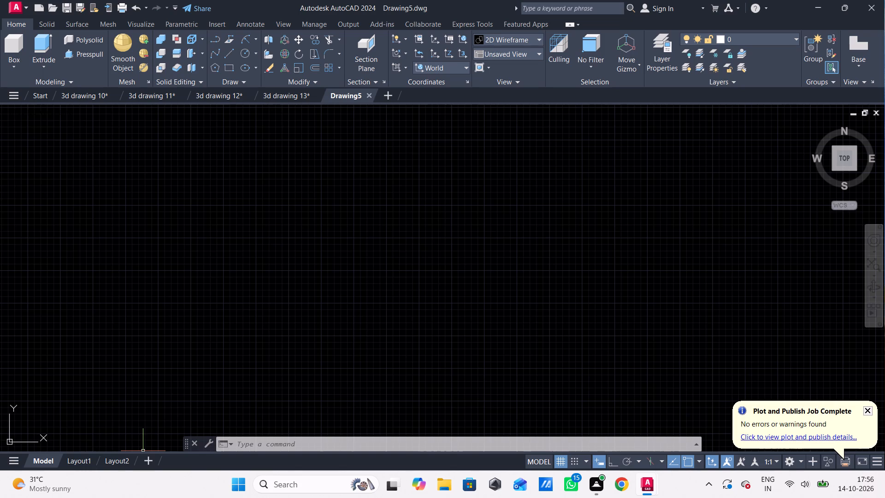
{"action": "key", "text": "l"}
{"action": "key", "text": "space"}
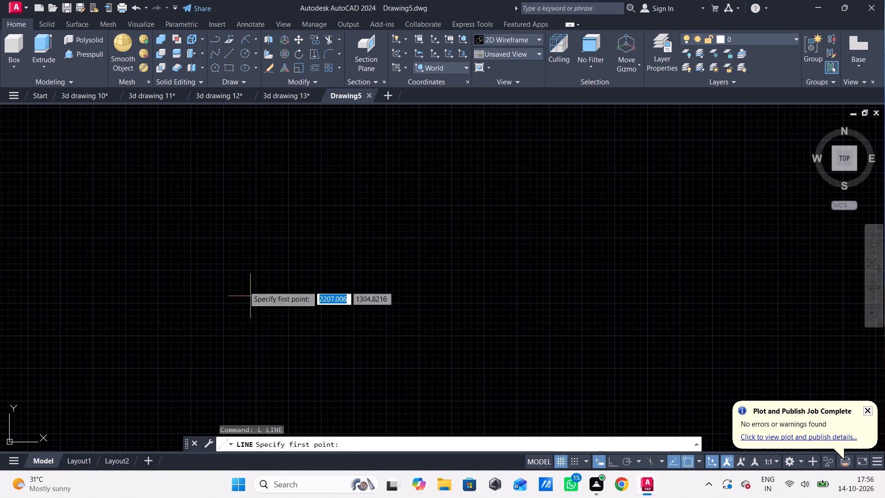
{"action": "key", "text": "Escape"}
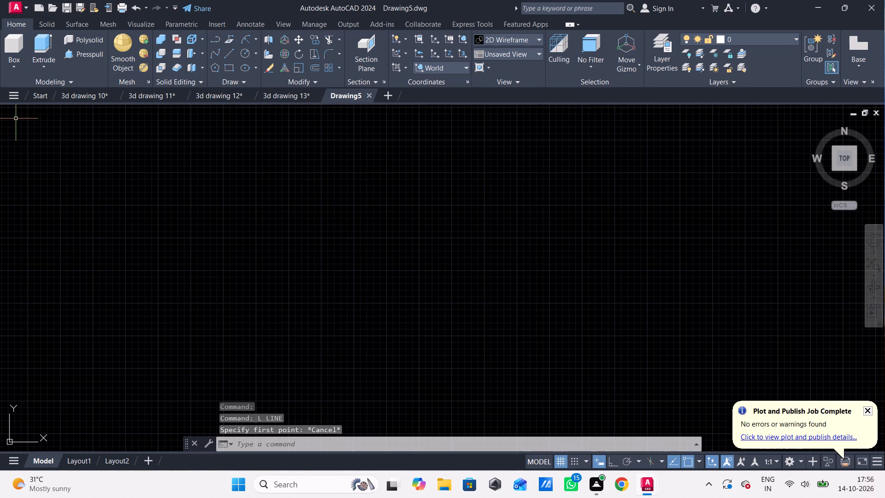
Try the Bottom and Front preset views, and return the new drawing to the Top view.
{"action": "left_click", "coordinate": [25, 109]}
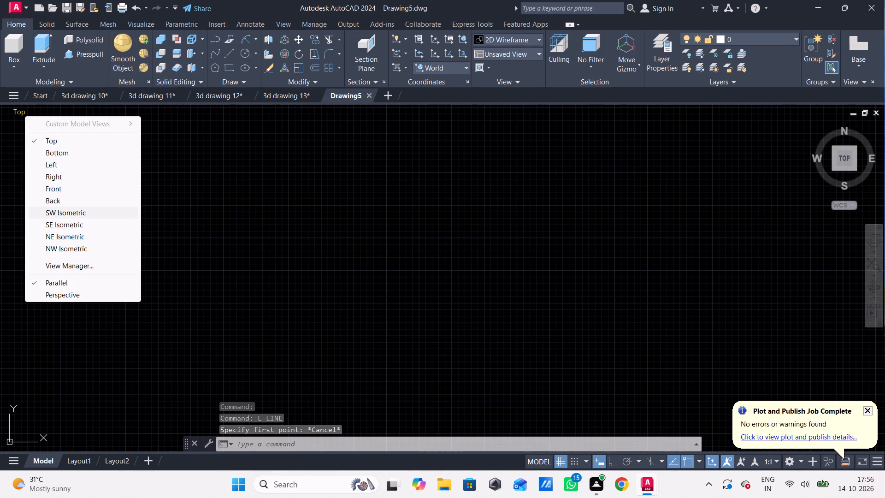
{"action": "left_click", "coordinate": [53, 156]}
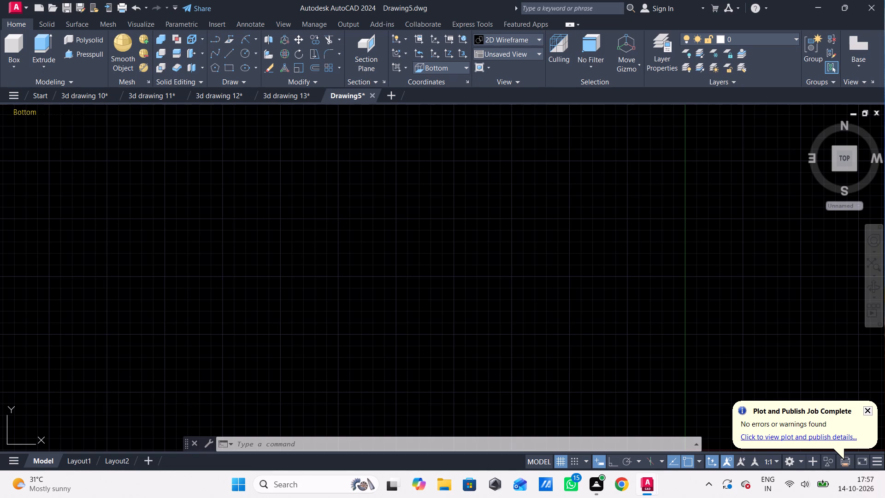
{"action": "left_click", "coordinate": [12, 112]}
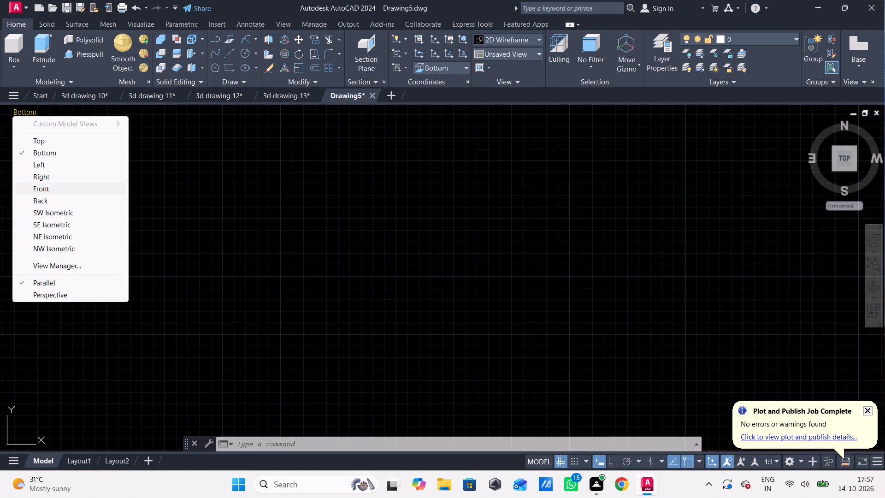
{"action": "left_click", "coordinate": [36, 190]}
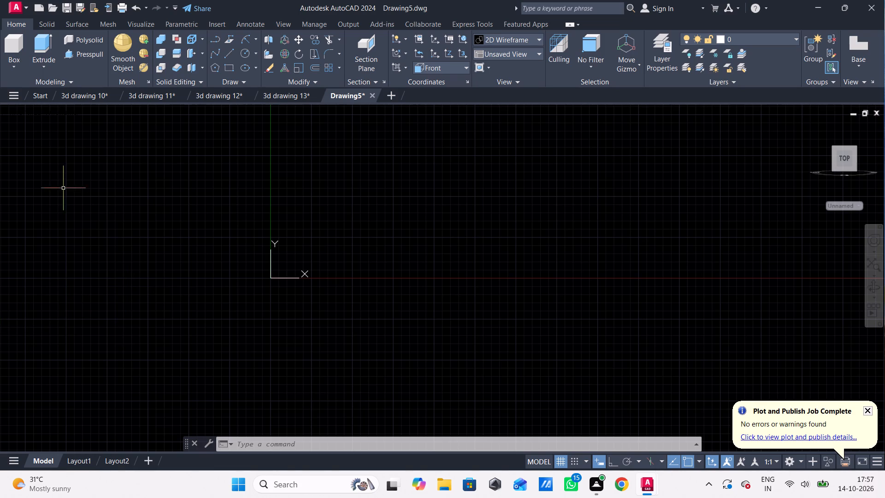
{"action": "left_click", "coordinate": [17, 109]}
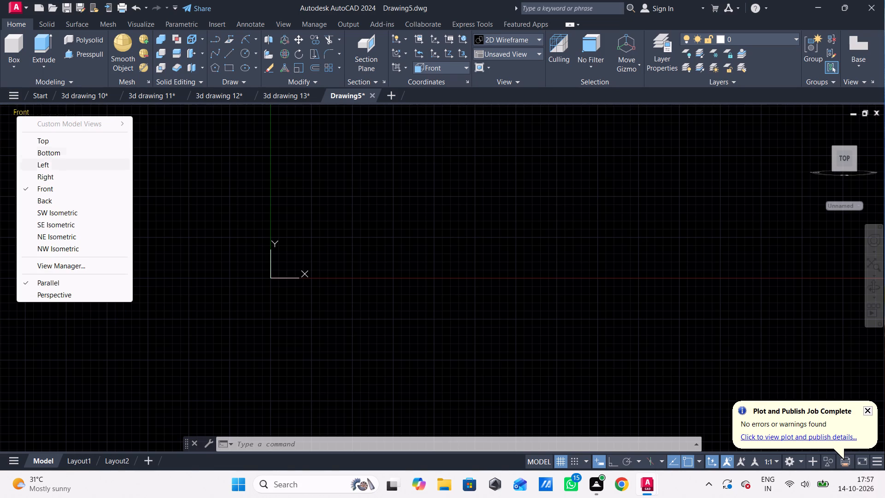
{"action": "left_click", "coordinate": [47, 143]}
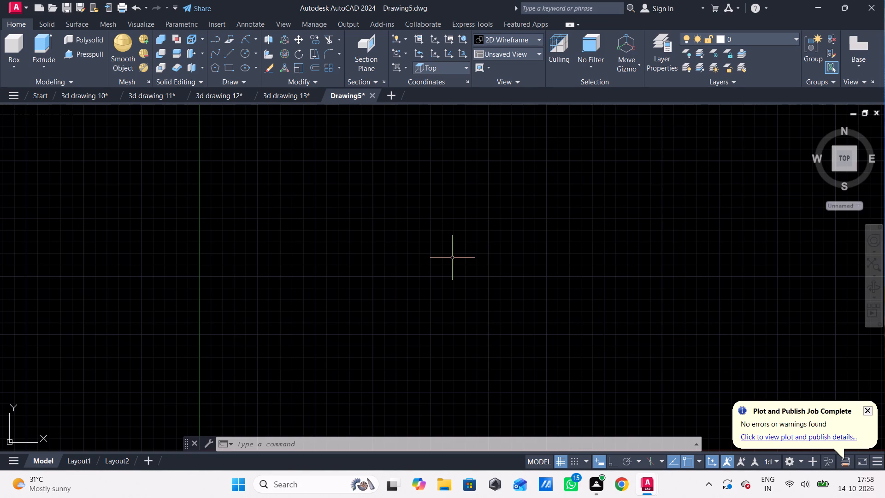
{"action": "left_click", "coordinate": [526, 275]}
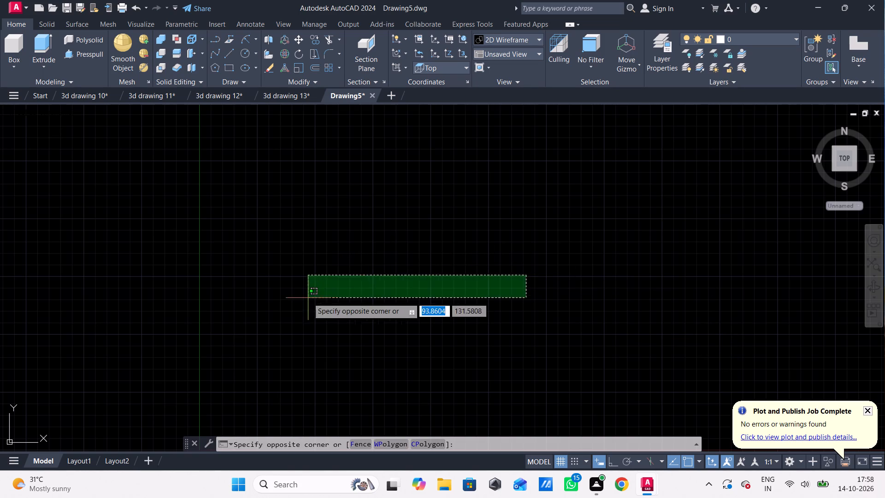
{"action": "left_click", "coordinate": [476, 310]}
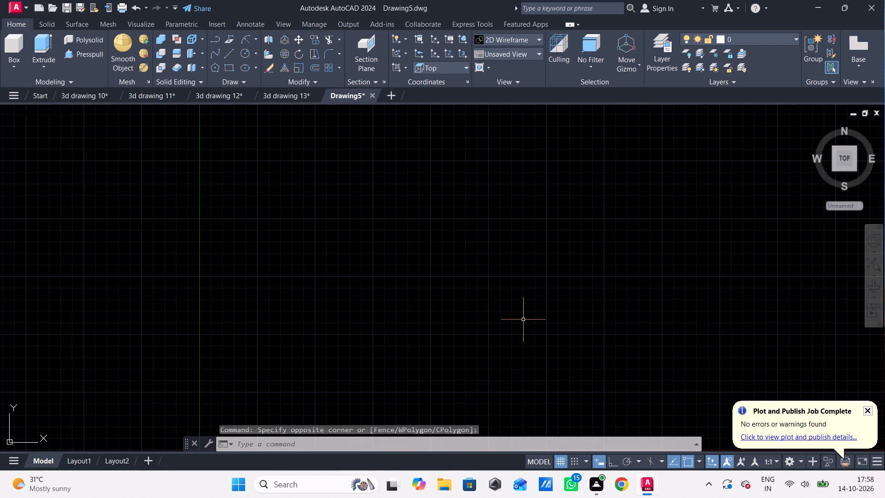
Draw a closed rectangle 126 long and 10 high from four connected lines with Ortho on.
{"action": "key", "text": "l"}
{"action": "key", "text": "Return"}
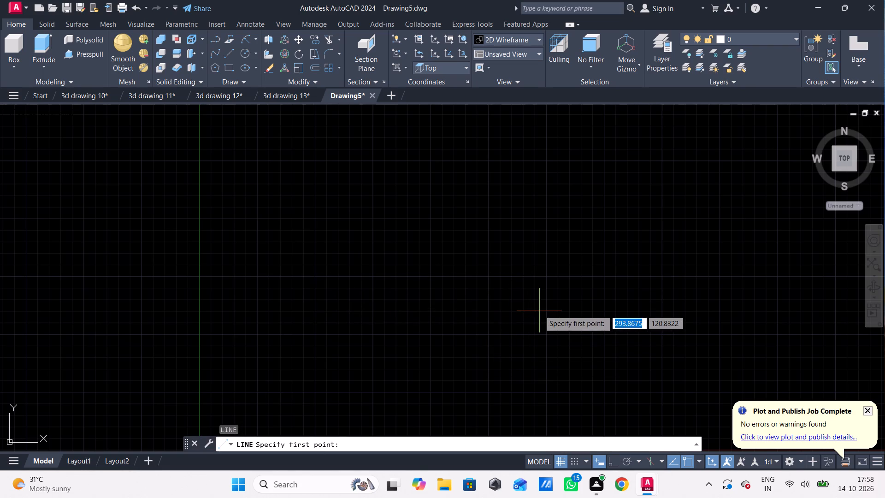
{"action": "left_click", "coordinate": [539, 310]}
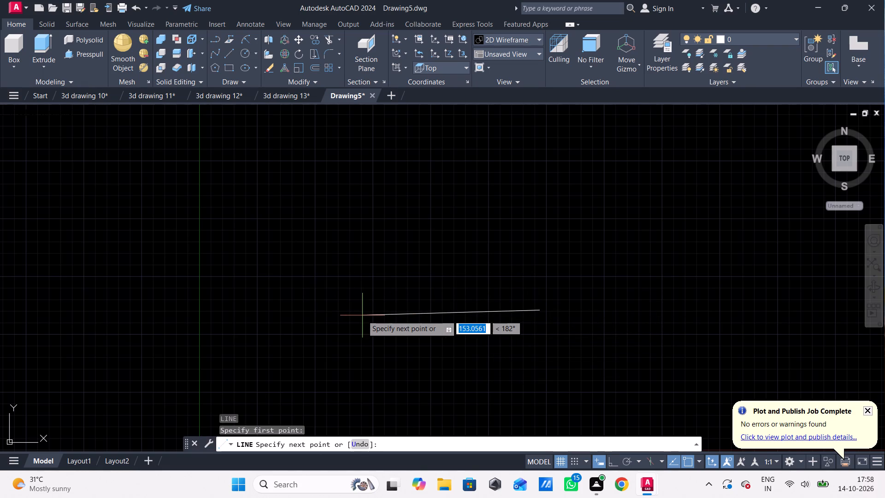
{"action": "key", "text": "F8"}
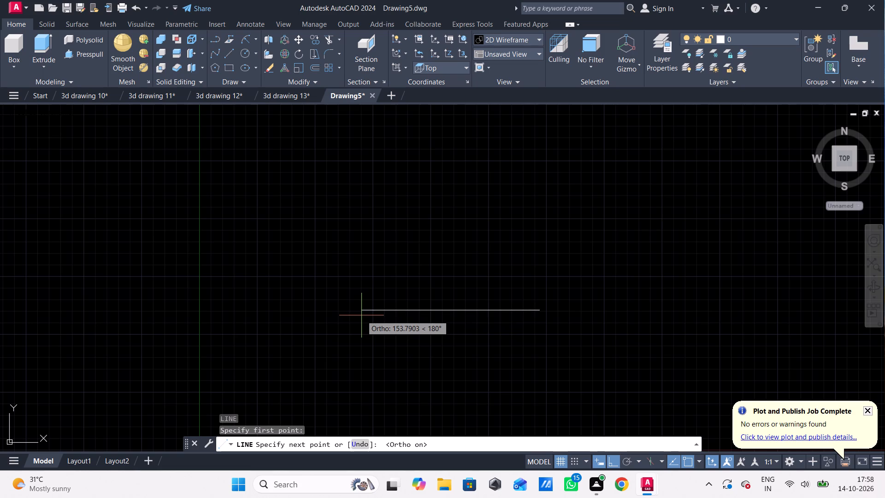
{"action": "type", "text": "12"}
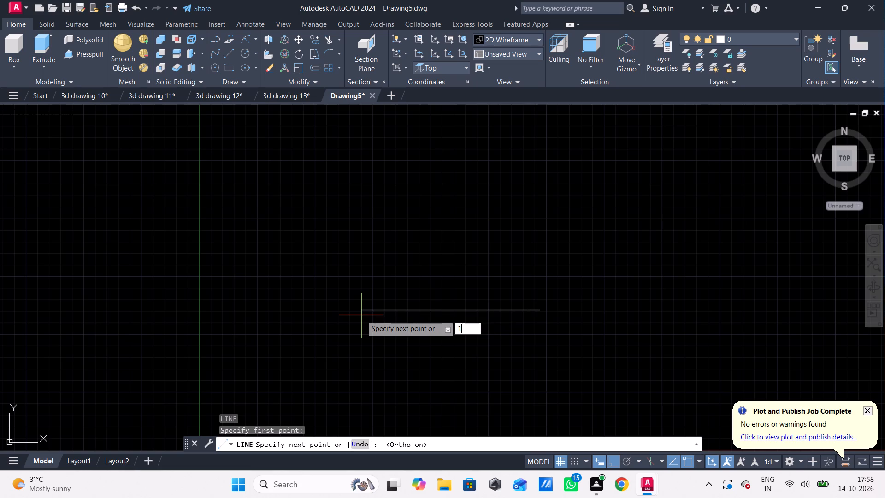
{"action": "key", "text": "6"}
{"action": "key", "text": "Return"}
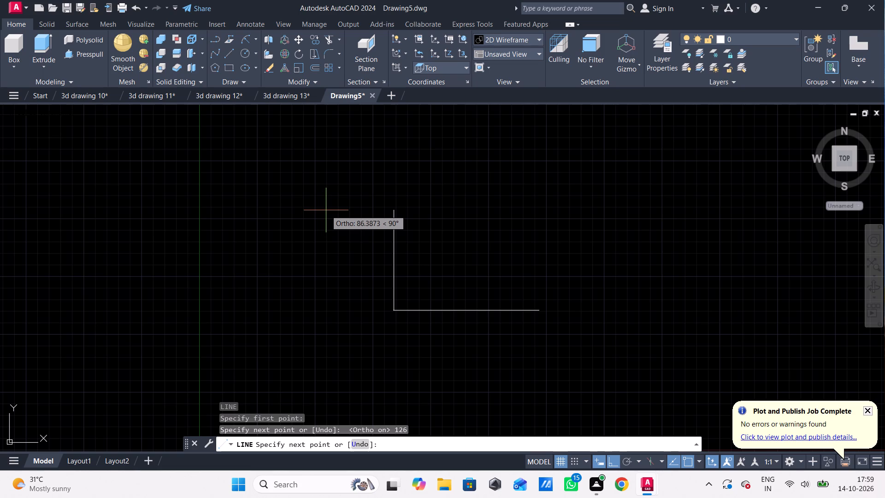
{"action": "type", "text": "10"}
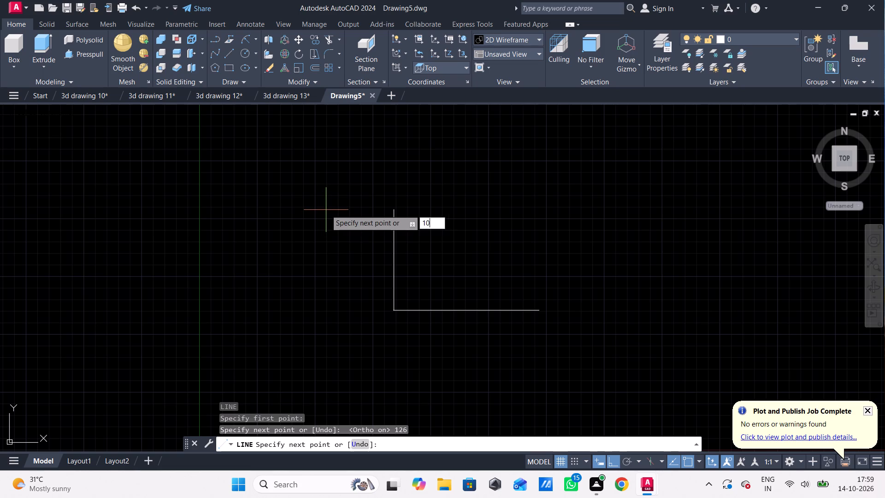
{"action": "key", "text": "Return"}
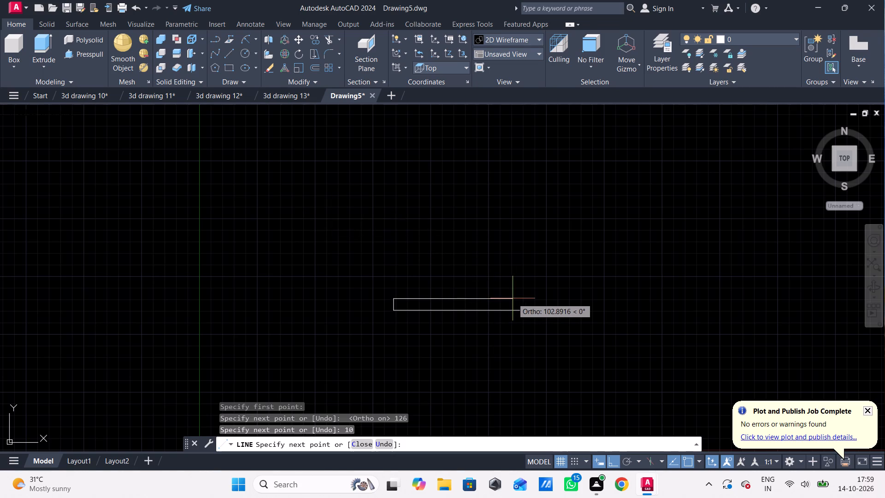
{"action": "type", "text": "125"}
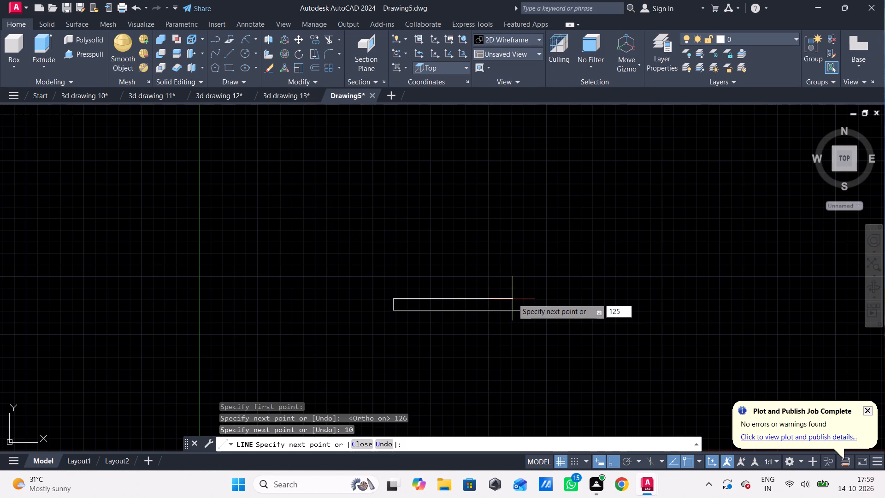
{"action": "key", "text": "BackSpace"}
{"action": "key", "text": "6"}
{"action": "key", "text": "Return"}
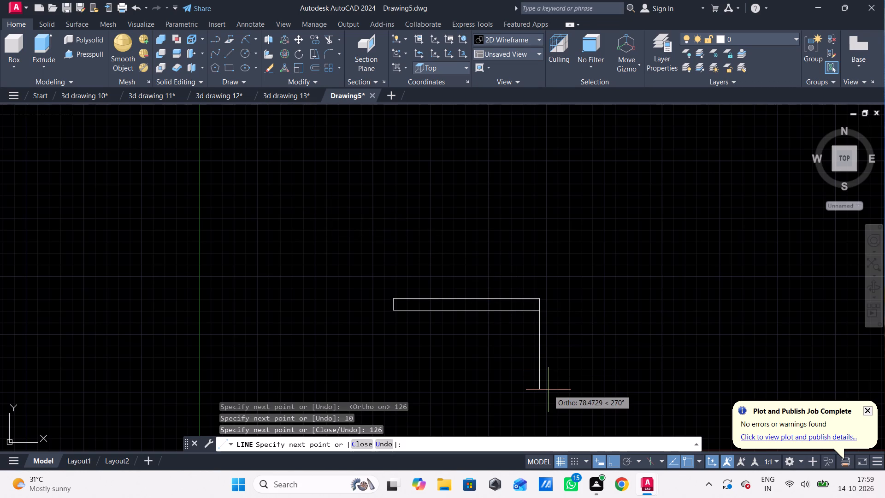
{"action": "type", "text": "10"}
{"action": "key", "text": "Return"}
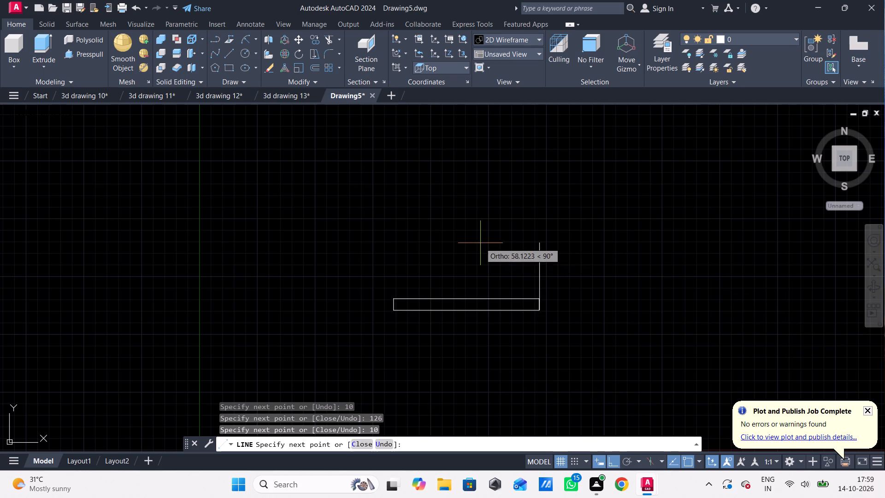
{"action": "key", "text": "Escape"}
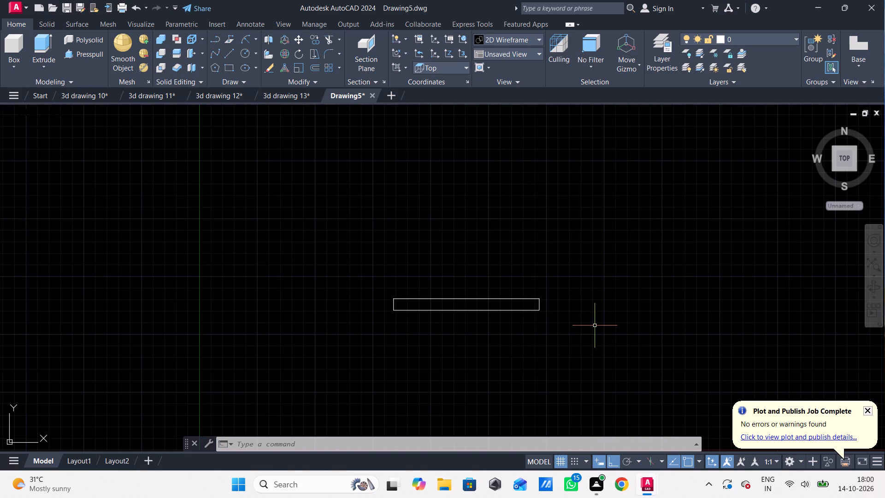
Start Press/Pull to give the rectangle's bounded area a thickness, viewing it at an angle in 3D.
{"action": "middle_click_drag", "start_coordinate": [625, 323], "coordinate": [363, 280]}
{"action": "key", "text": "l"}
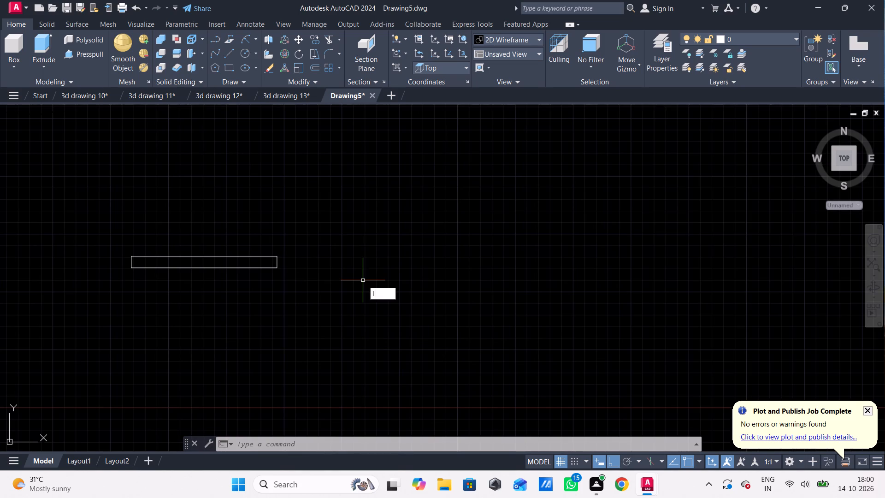
{"action": "key", "text": "Escape"}
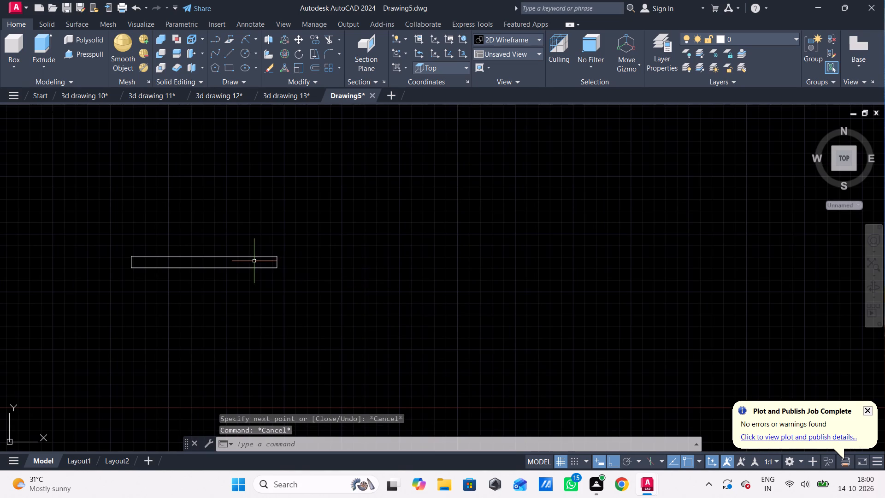
{"action": "middle_click_drag", "start_coordinate": [385, 267], "coordinate": [336, 268], "text": "shift"}
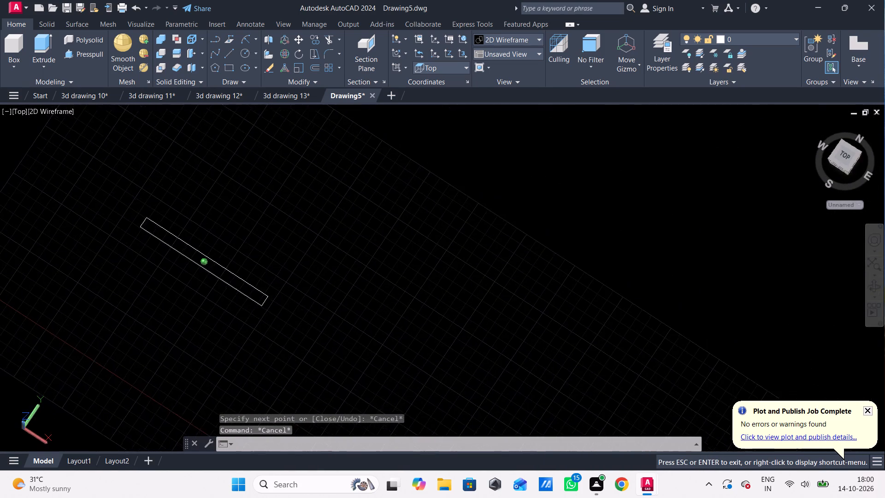
{"action": "middle_click_drag", "start_coordinate": [336, 268], "coordinate": [336, 251], "text": "shift"}
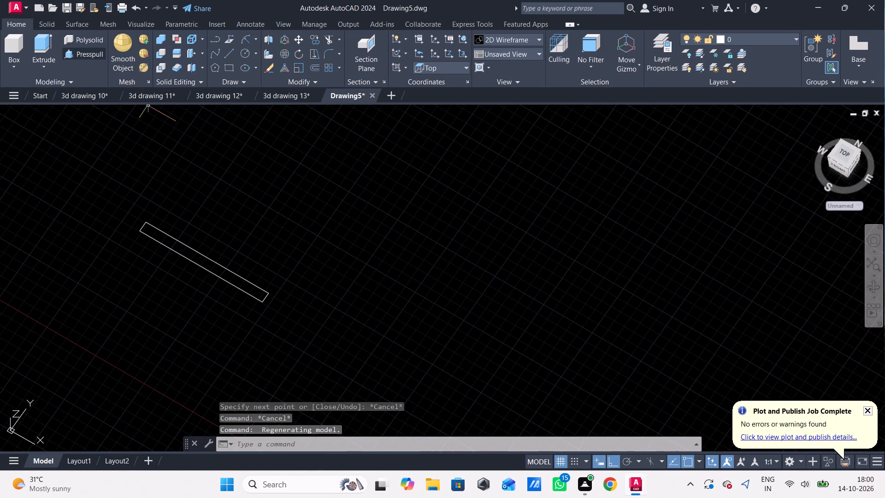
{"action": "left_click", "coordinate": [96, 54]}
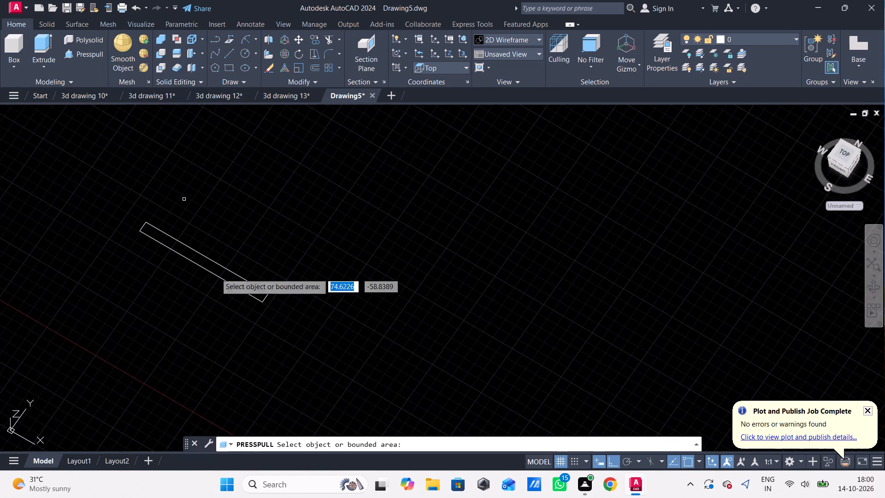
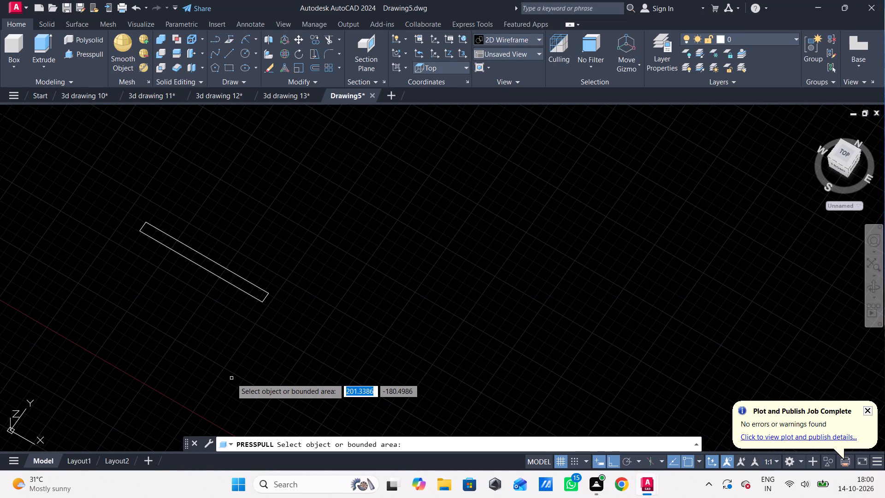
Cancel Press/Pull and undo back through the angled view and the lines of the 126 by 10 rectangle.
{"action": "key", "text": "Escape"}
{"action": "key", "text": "Escape"}
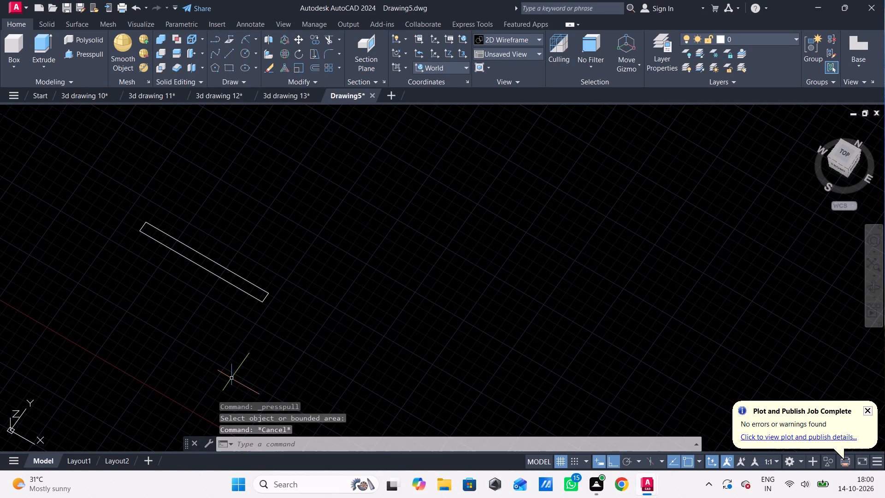
{"action": "key", "text": "ctrl+z"}
{"action": "key", "text": "z"}
{"action": "key", "text": "ctrl+z"}
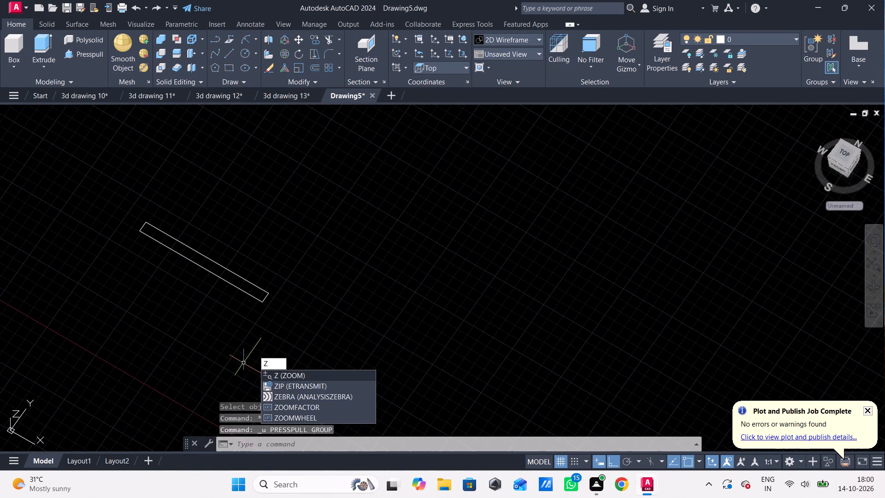
{"action": "key", "text": "ctrl+z"}
{"action": "key", "text": "Escape"}
{"action": "key", "text": "ctrl+z"}
{"action": "key", "text": "ctrl+z"}
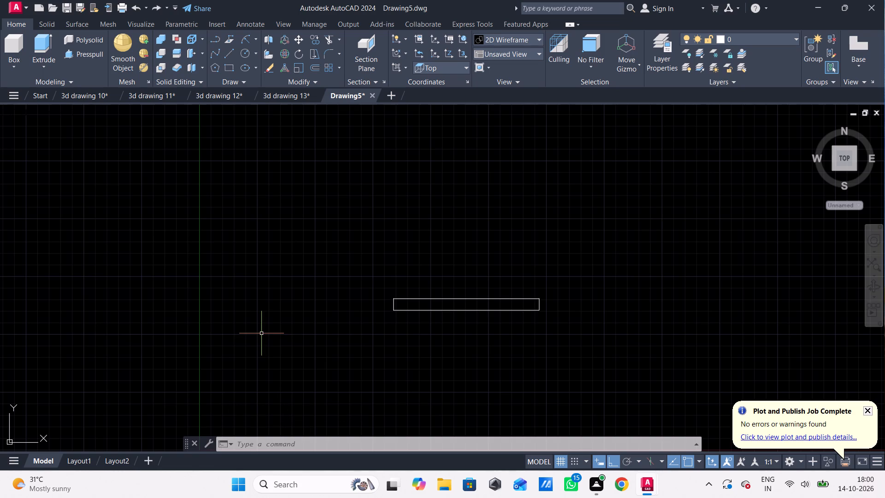
{"action": "key", "text": "ctrl+z"}
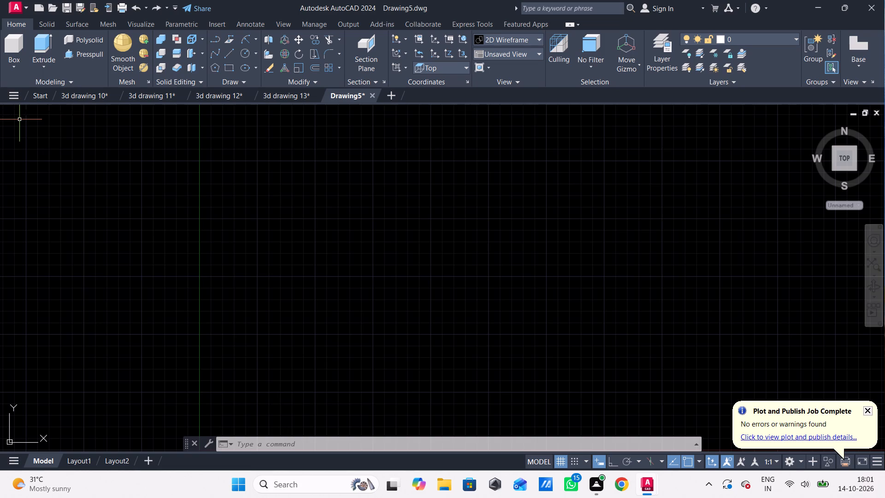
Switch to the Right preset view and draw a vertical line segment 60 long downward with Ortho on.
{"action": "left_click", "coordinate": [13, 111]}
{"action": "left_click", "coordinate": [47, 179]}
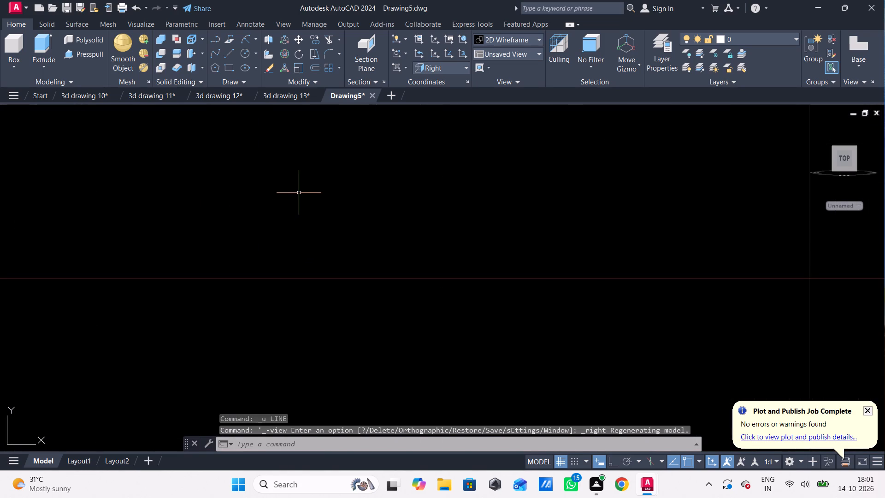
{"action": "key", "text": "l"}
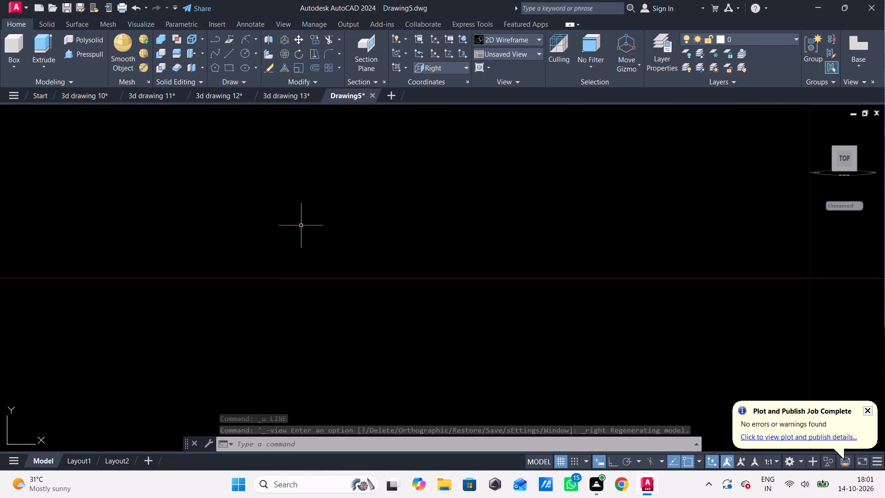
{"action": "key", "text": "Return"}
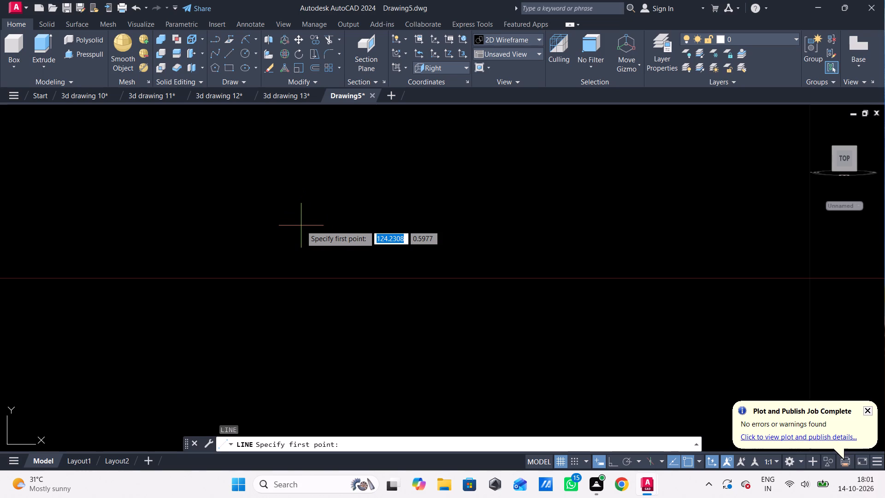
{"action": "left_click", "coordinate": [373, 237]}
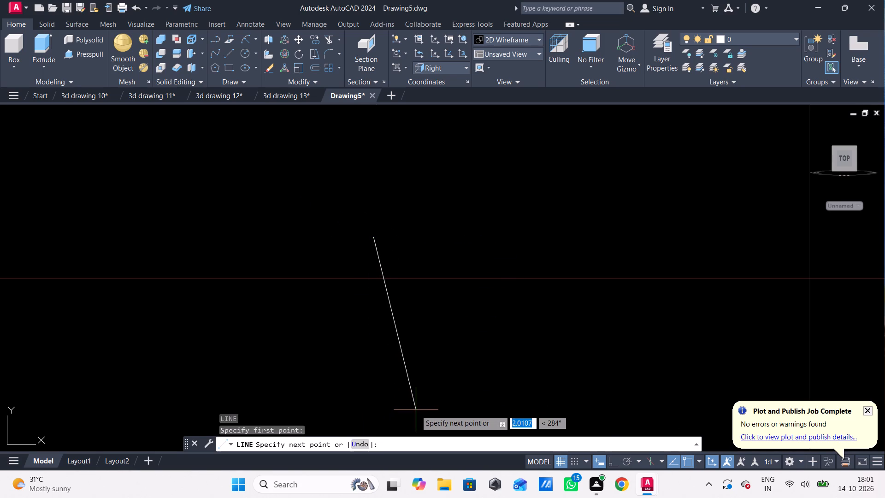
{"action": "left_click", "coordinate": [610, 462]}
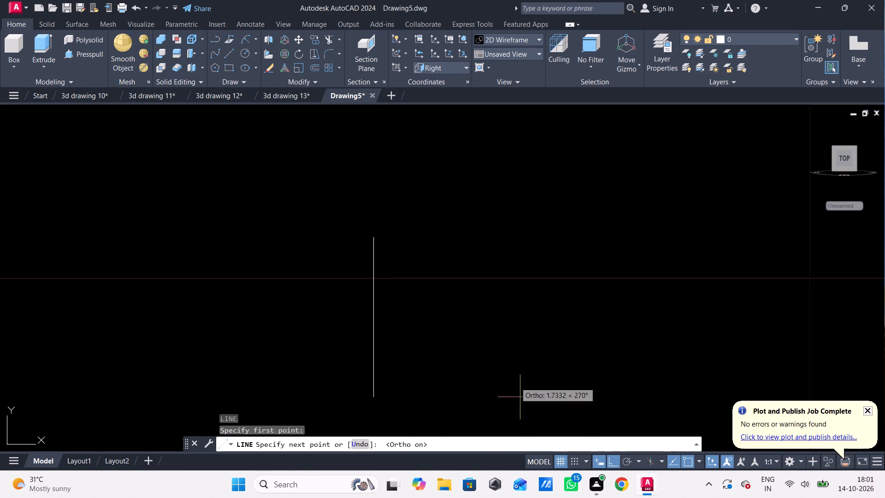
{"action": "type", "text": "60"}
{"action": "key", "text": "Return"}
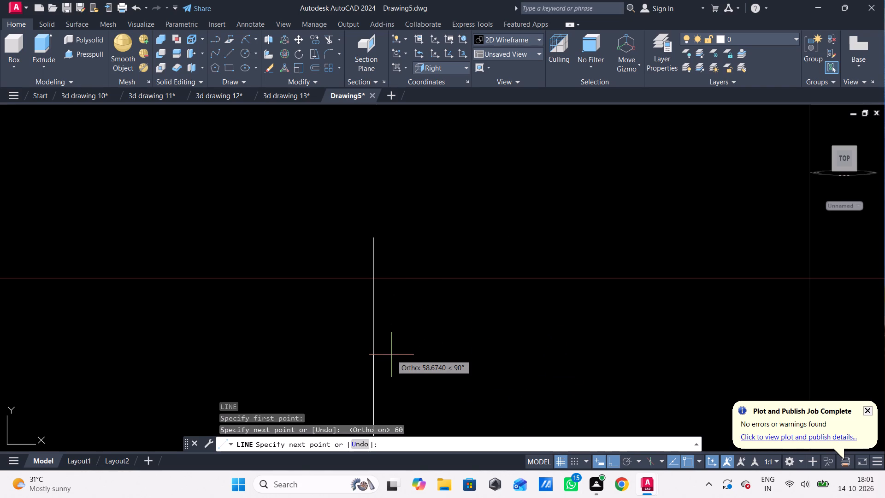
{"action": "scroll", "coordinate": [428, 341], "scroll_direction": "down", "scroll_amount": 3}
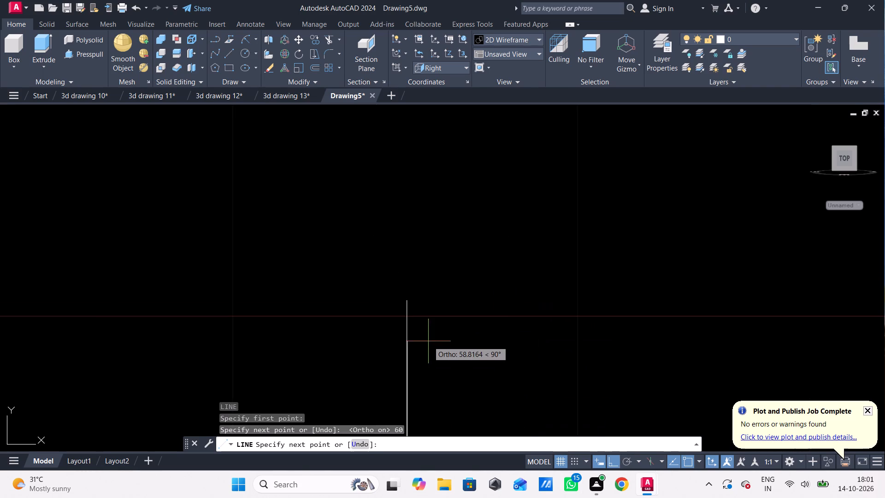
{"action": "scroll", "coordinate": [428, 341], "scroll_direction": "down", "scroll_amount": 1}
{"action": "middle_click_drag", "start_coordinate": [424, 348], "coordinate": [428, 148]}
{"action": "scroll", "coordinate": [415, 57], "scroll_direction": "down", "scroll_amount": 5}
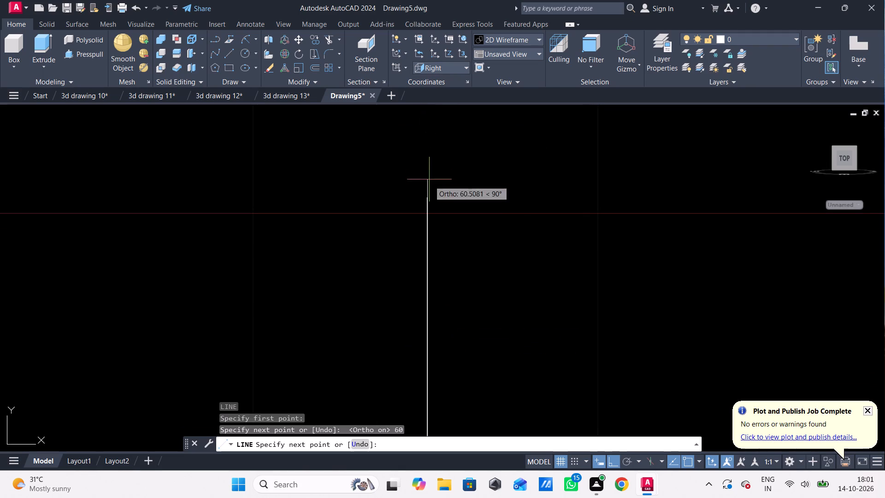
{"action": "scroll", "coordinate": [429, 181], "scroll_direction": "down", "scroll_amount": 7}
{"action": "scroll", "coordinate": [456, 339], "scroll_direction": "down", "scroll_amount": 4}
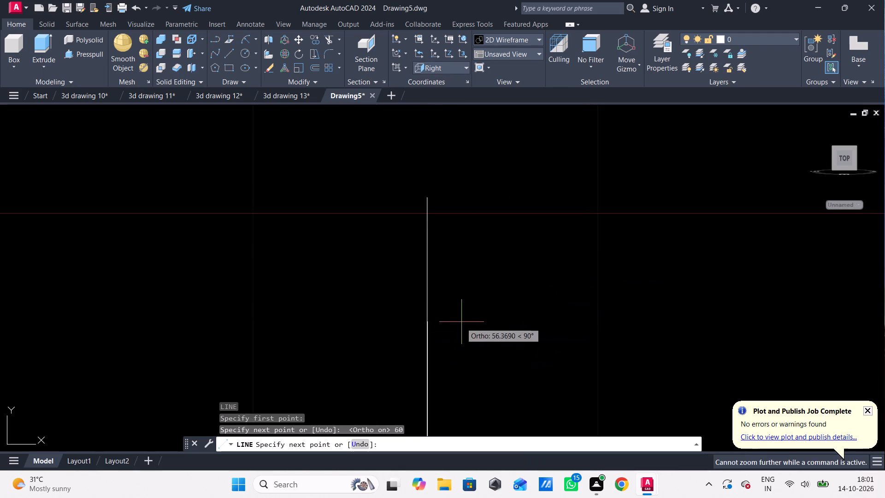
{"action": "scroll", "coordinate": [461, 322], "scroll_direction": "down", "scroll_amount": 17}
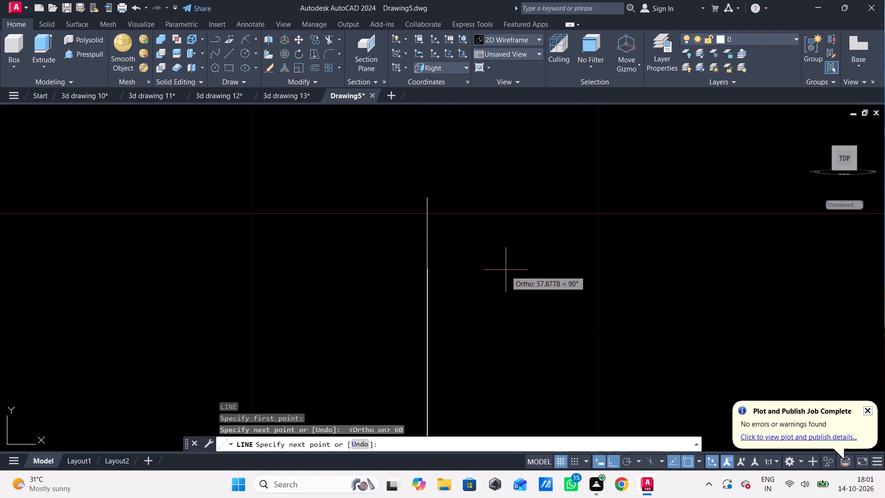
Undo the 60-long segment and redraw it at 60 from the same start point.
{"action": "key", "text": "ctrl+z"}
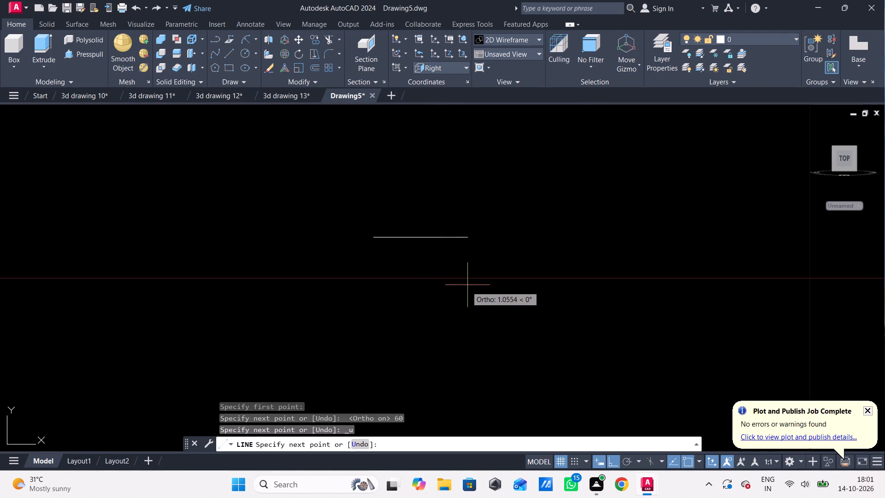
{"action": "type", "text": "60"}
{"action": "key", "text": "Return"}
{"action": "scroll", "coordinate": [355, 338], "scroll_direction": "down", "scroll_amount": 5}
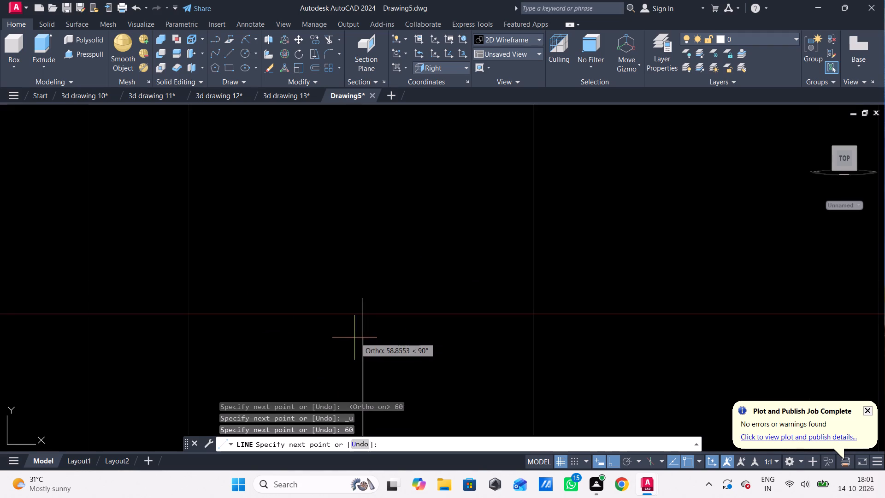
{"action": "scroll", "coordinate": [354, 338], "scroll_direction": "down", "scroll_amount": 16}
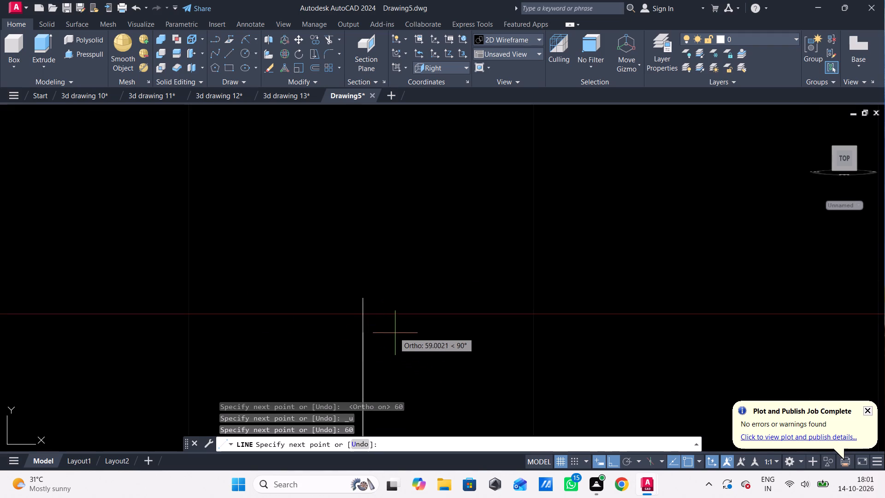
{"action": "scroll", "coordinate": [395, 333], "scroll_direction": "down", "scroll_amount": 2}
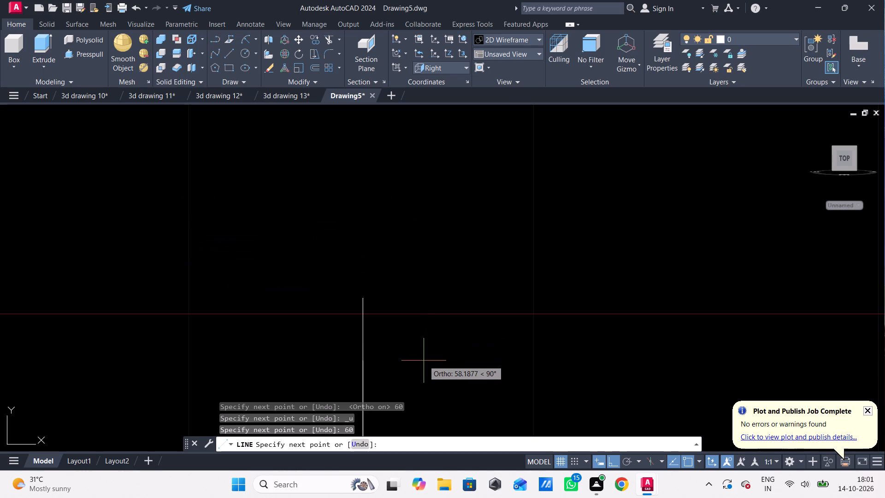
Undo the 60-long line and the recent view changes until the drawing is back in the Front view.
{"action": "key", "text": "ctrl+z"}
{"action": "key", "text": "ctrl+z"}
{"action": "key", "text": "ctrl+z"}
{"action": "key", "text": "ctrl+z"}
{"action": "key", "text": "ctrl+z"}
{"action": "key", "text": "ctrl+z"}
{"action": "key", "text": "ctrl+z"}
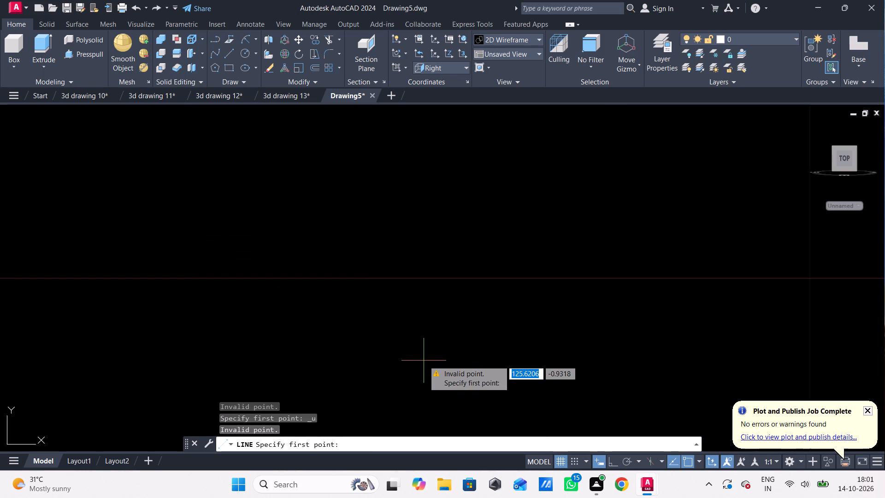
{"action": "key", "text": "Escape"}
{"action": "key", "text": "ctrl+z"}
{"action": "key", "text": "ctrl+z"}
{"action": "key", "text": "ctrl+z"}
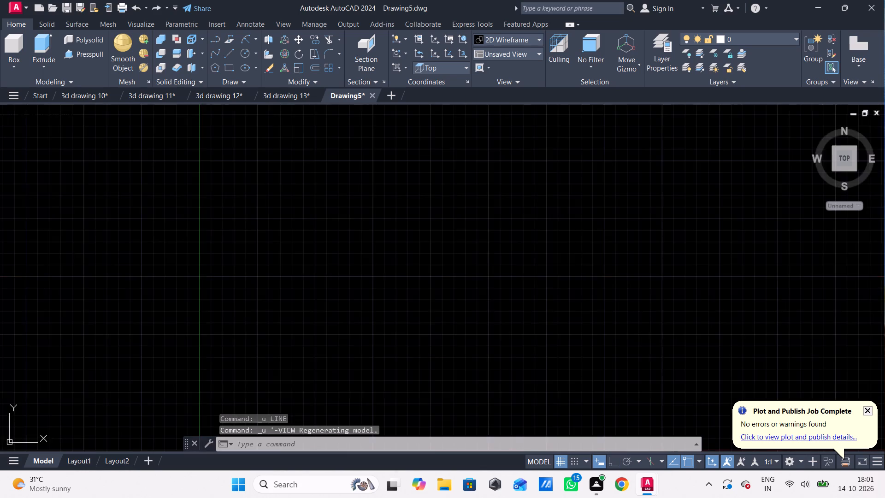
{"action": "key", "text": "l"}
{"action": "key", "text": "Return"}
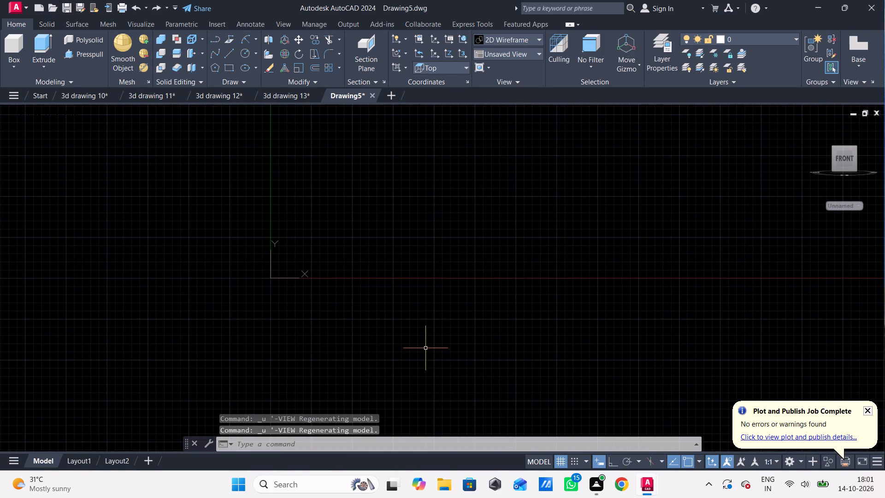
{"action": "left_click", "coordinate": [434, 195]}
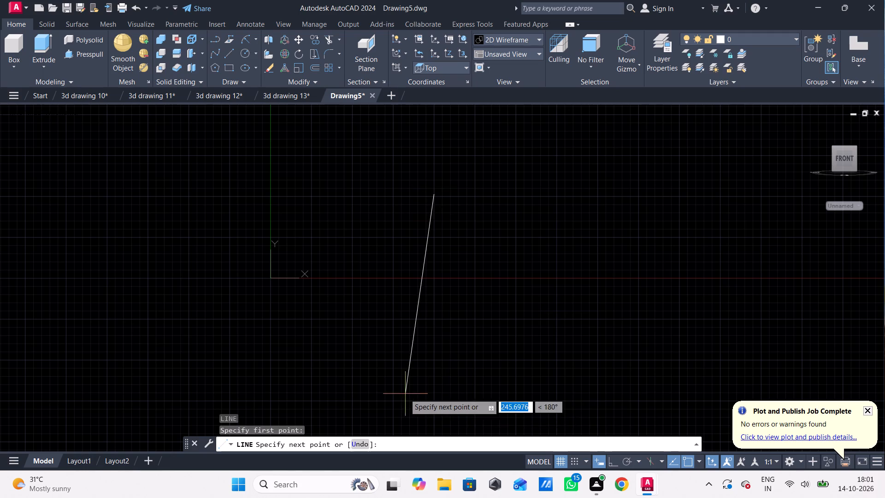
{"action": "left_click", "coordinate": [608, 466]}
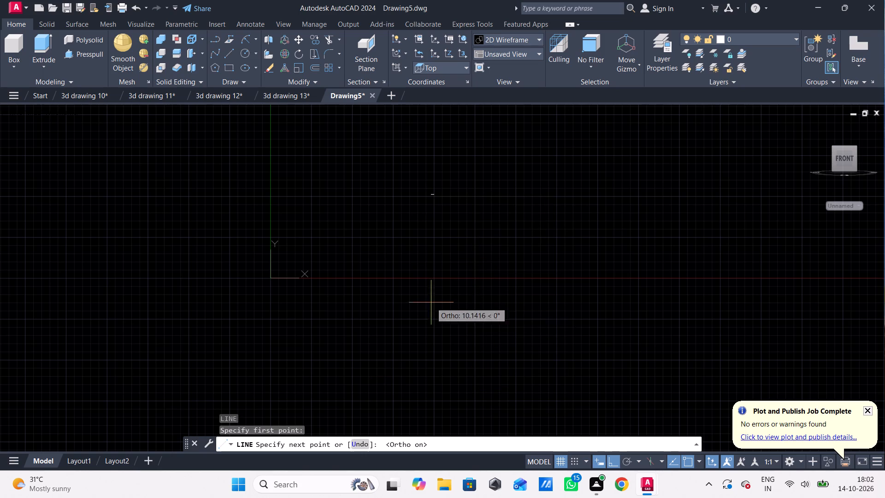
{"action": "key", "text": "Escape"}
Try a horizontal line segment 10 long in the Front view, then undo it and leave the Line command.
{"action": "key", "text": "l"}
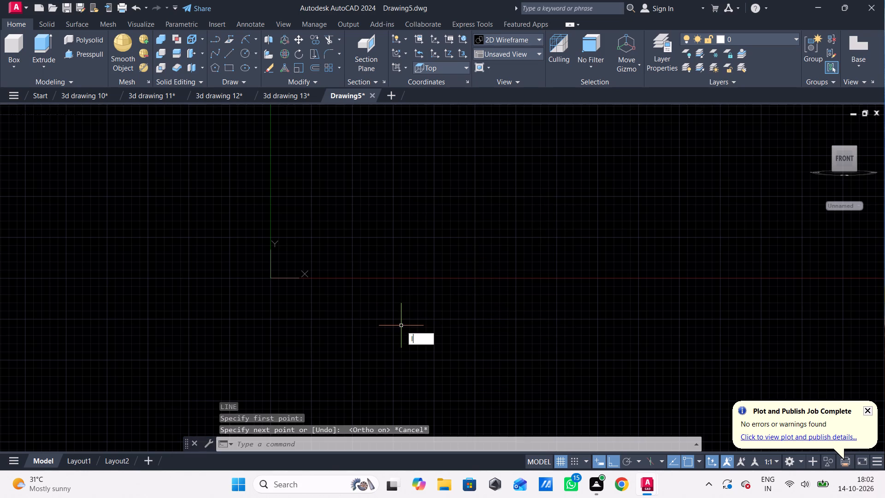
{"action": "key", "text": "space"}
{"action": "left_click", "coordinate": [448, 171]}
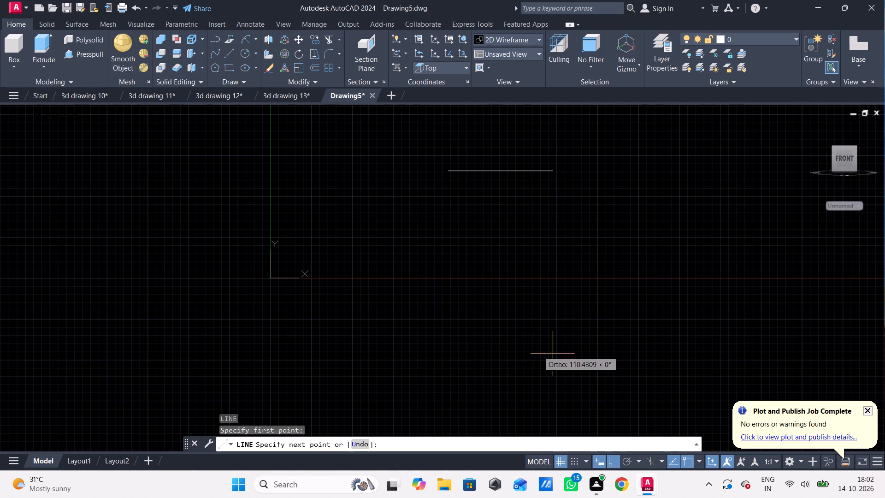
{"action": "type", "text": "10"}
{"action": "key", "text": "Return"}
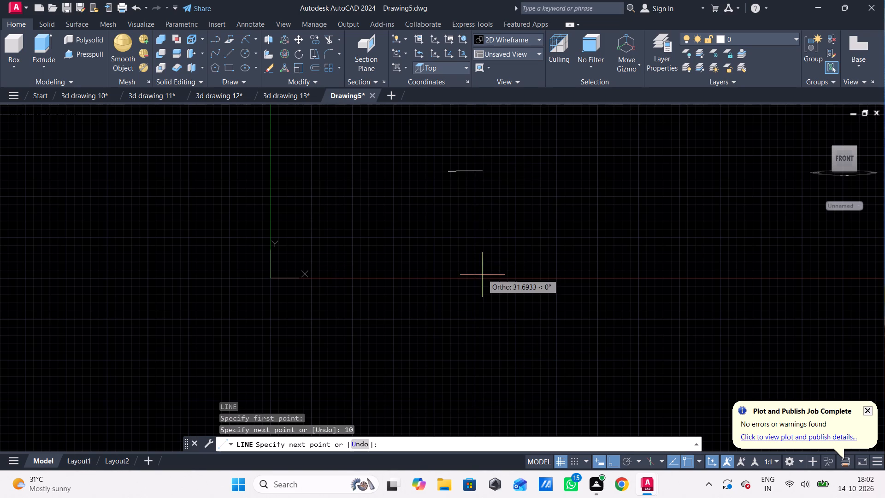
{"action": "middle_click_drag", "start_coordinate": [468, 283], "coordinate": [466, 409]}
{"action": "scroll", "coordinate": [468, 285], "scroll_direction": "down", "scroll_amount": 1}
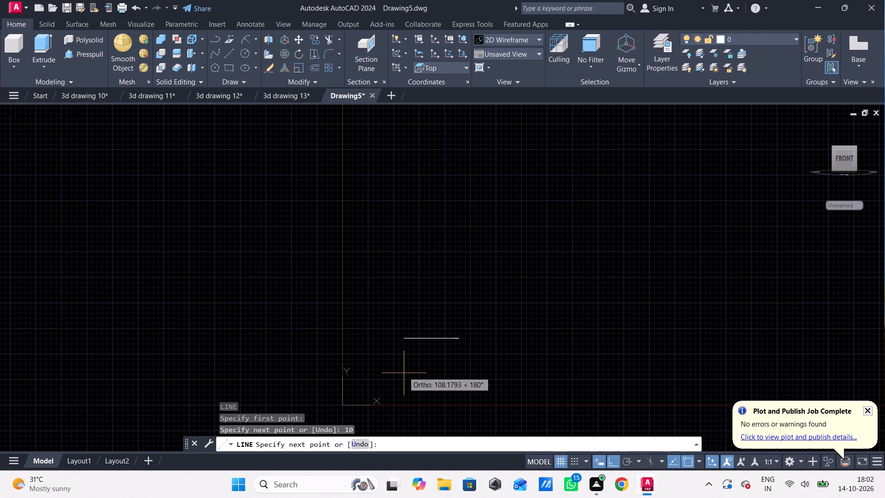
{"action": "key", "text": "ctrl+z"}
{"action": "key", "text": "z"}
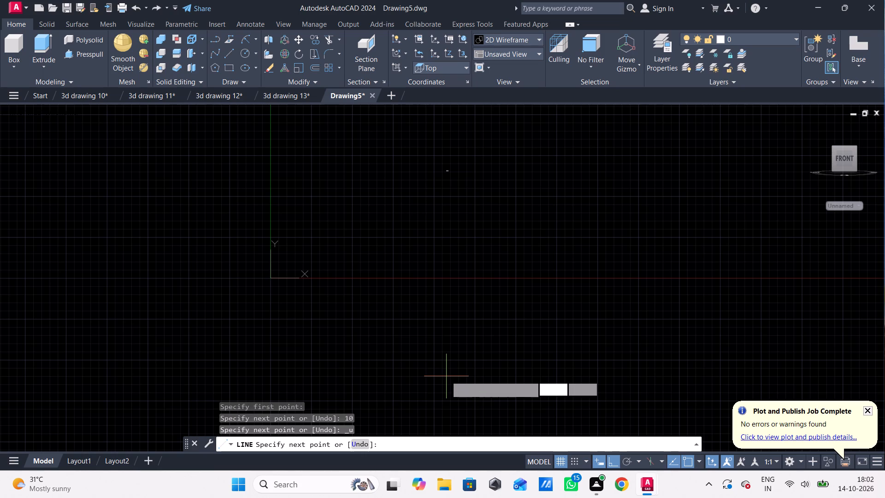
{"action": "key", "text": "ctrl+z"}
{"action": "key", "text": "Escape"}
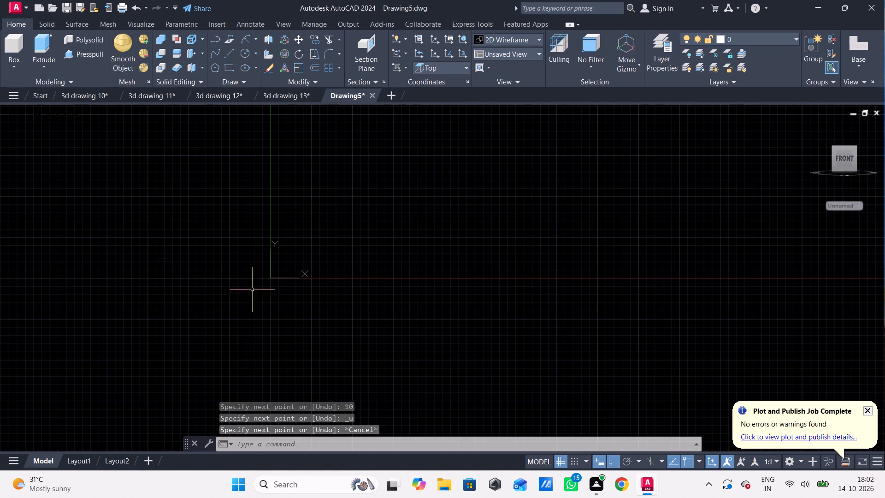
Switch the drawing from the Front view to the Right preset view.
{"action": "left_click", "coordinate": [21, 116]}
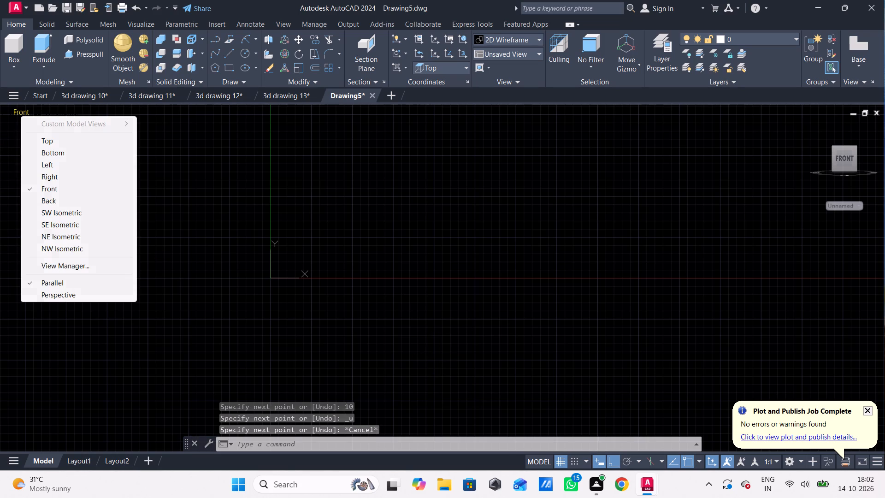
{"action": "left_click", "coordinate": [77, 182]}
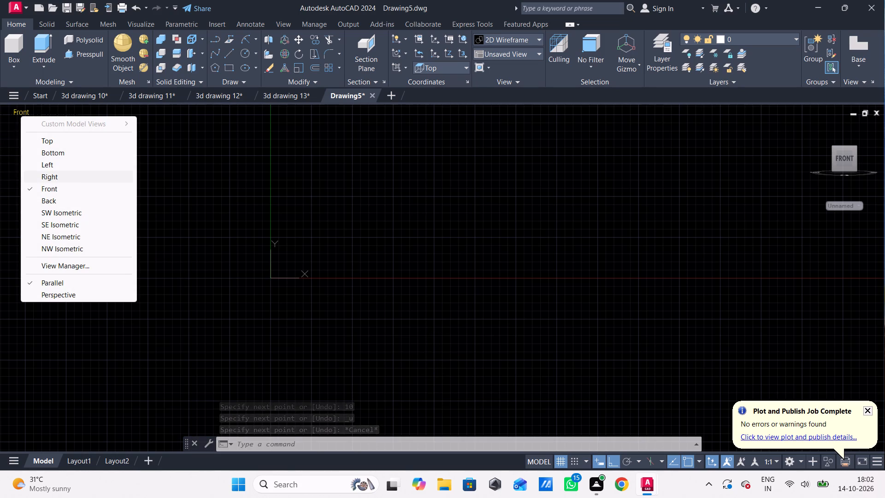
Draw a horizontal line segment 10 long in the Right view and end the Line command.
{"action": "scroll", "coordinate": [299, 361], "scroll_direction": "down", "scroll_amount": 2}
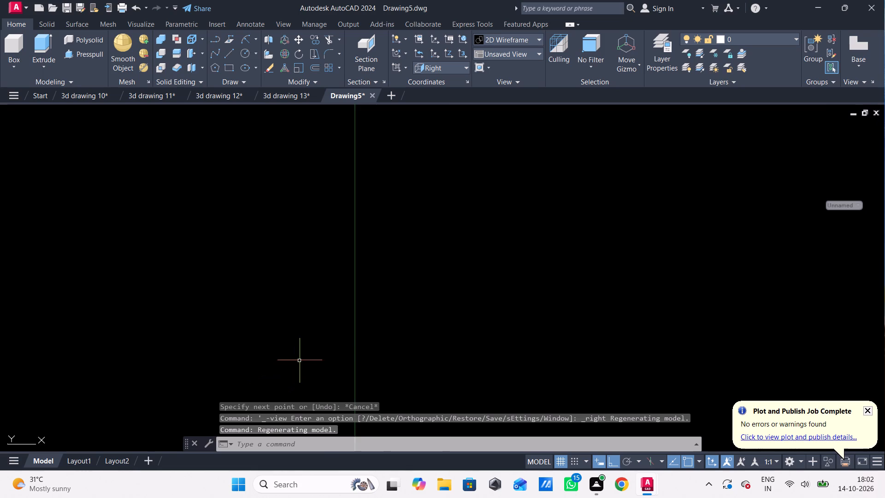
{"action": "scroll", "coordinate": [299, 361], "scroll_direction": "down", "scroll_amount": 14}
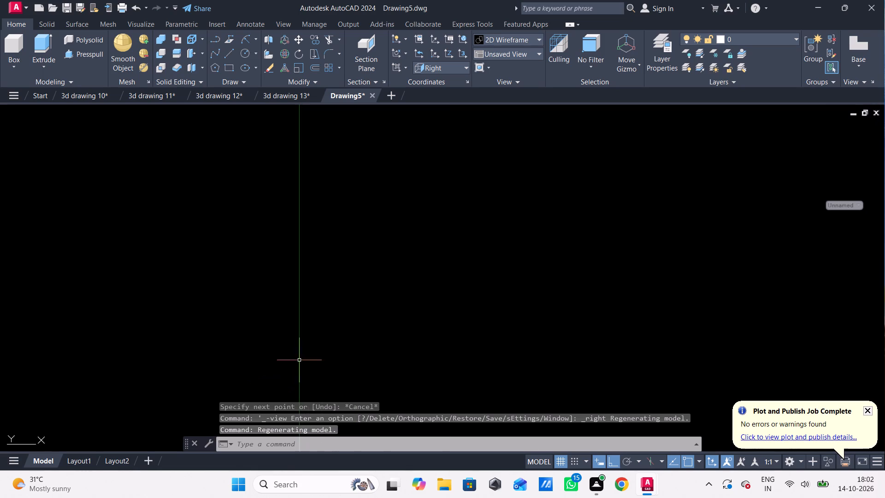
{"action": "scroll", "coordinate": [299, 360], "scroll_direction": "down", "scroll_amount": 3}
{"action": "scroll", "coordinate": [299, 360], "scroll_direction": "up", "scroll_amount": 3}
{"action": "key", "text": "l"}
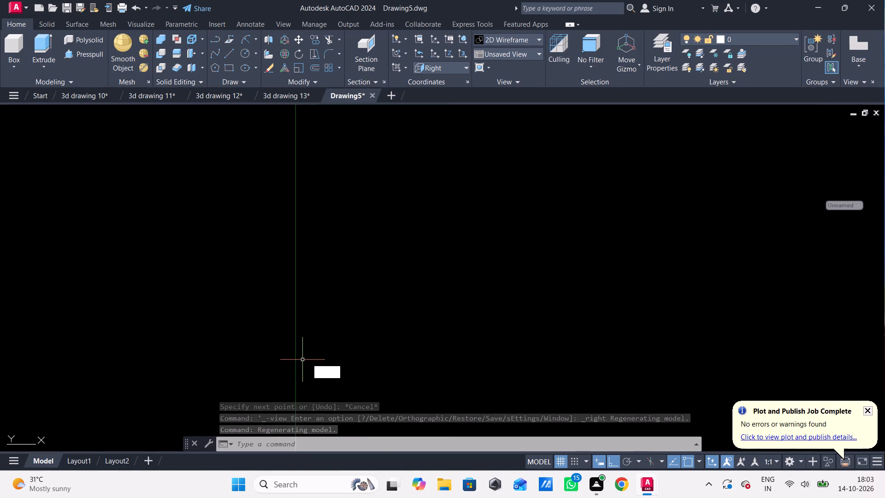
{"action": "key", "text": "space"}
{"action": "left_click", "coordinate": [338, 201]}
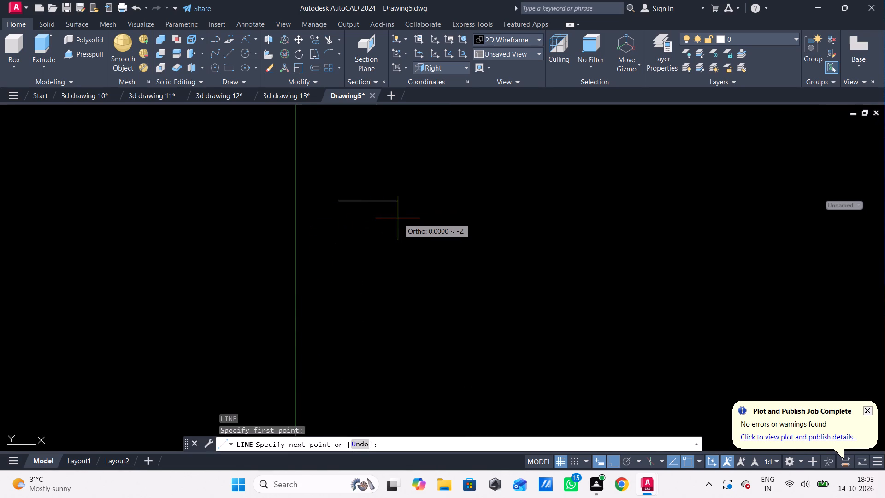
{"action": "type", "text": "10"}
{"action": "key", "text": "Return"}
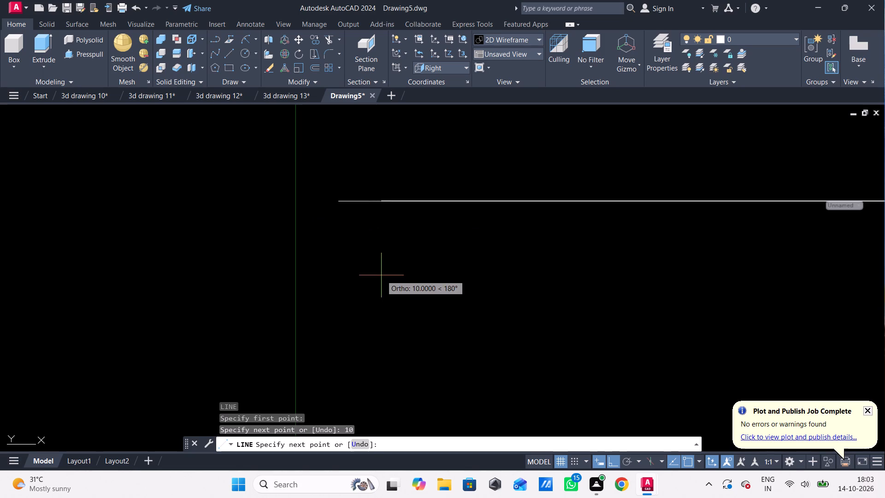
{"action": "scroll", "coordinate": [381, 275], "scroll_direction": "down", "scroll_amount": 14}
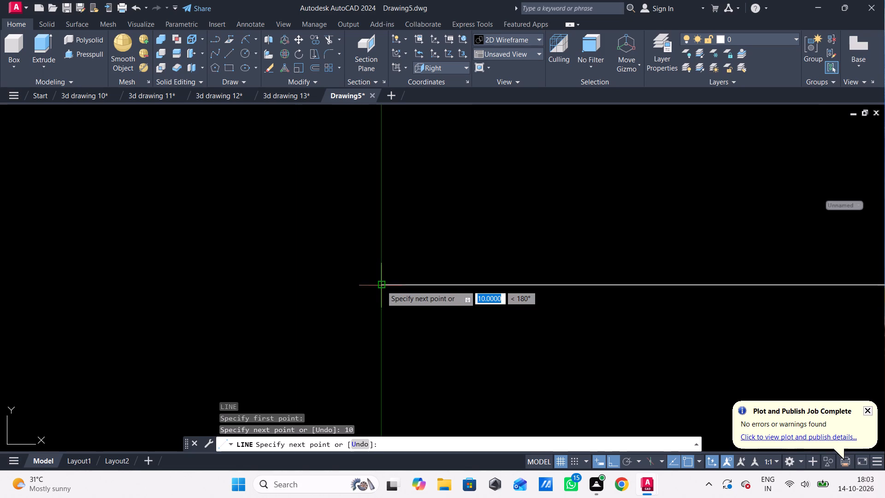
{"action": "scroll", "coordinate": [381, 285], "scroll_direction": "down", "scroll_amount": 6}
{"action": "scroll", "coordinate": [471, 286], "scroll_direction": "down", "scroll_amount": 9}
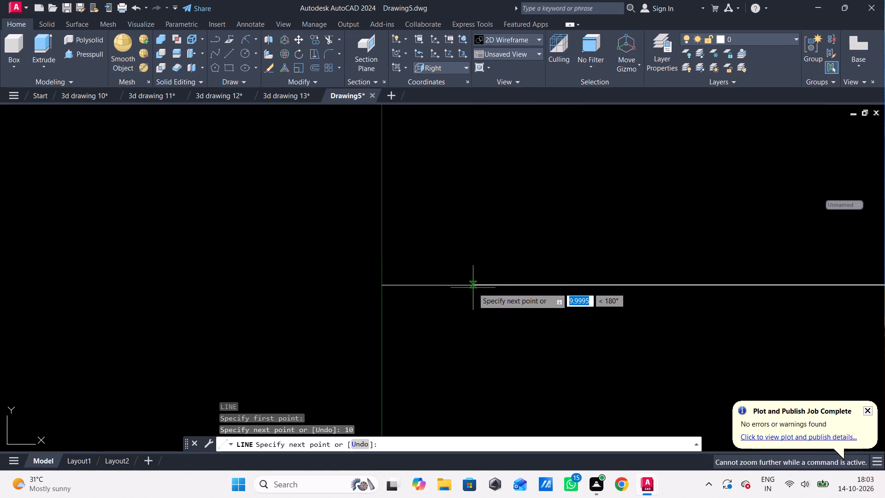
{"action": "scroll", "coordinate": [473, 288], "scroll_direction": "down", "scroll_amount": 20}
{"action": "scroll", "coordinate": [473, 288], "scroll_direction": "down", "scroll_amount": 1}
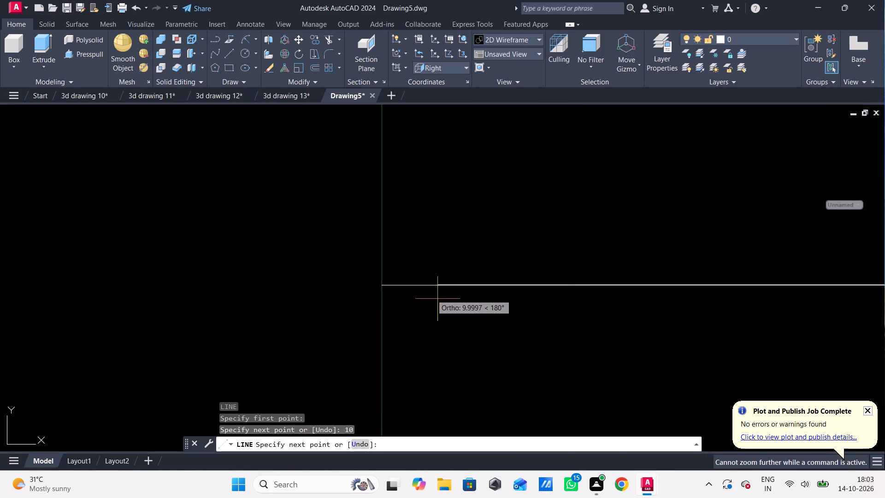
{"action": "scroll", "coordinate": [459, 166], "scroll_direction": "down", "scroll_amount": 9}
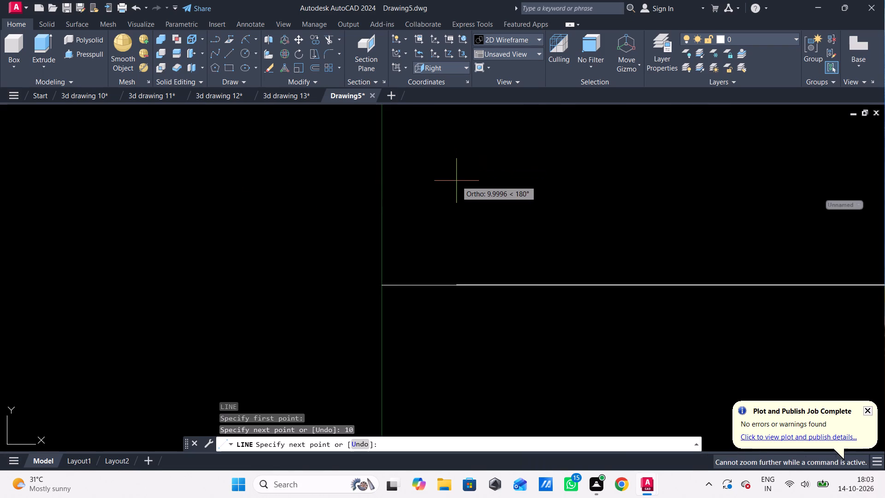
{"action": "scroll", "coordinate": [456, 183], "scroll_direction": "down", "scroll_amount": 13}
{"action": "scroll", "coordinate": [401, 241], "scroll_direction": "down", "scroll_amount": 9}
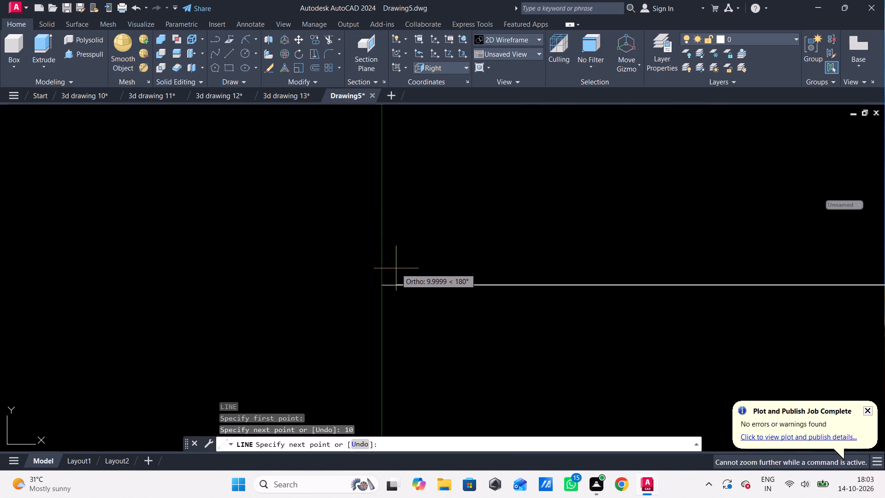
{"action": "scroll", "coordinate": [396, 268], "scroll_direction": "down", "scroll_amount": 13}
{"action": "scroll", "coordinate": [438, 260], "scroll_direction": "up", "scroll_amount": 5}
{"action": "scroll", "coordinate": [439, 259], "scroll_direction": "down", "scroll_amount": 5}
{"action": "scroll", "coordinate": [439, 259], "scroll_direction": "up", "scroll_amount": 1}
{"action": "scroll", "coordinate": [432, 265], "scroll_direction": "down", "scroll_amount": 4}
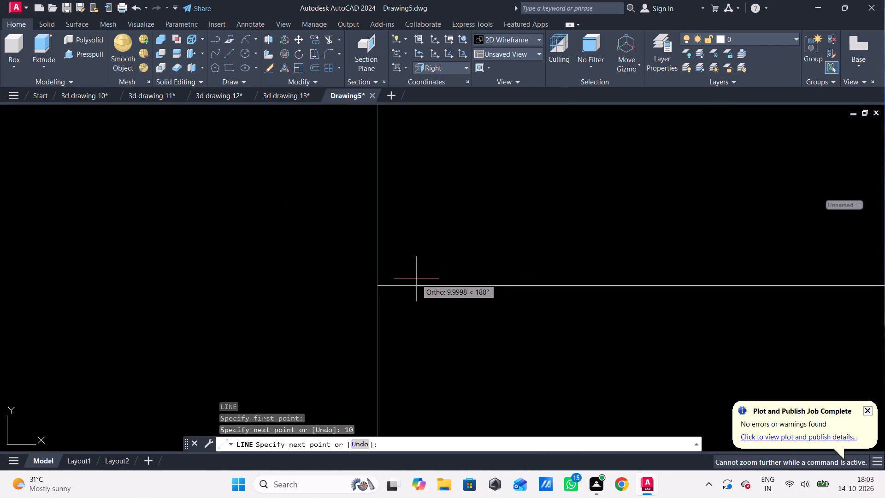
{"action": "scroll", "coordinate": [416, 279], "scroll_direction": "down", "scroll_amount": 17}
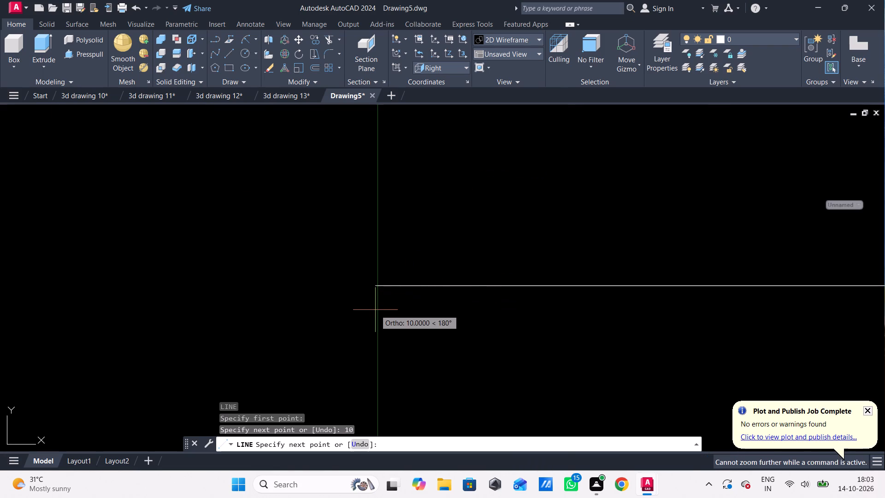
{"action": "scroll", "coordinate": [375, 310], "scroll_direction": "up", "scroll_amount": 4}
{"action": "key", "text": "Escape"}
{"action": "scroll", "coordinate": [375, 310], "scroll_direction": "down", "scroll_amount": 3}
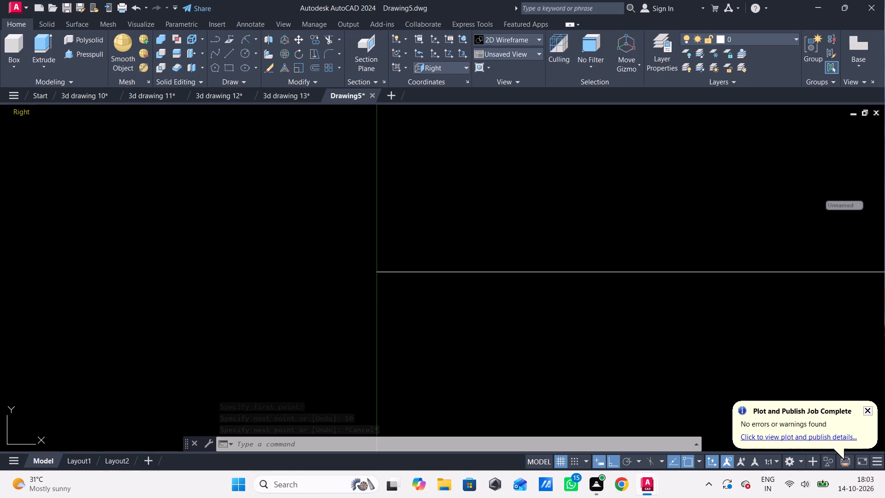
Reapply the Right preset view.
{"action": "left_click", "coordinate": [19, 109]}
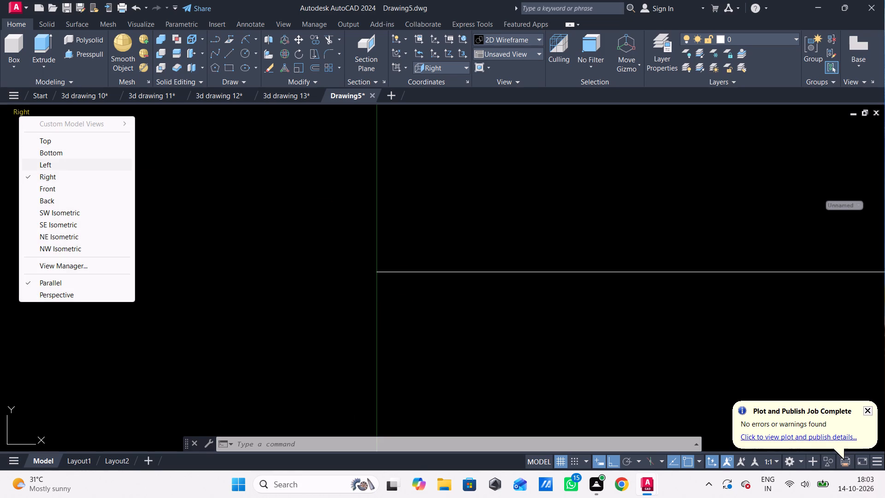
{"action": "left_click", "coordinate": [47, 177]}
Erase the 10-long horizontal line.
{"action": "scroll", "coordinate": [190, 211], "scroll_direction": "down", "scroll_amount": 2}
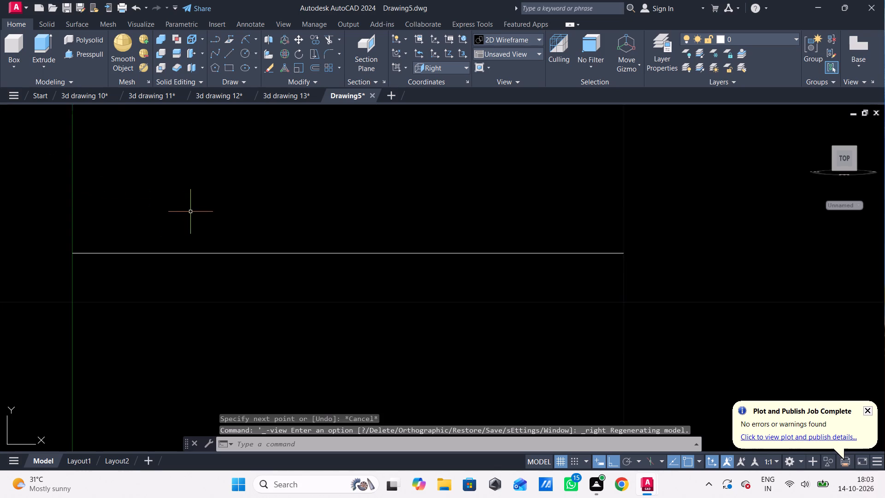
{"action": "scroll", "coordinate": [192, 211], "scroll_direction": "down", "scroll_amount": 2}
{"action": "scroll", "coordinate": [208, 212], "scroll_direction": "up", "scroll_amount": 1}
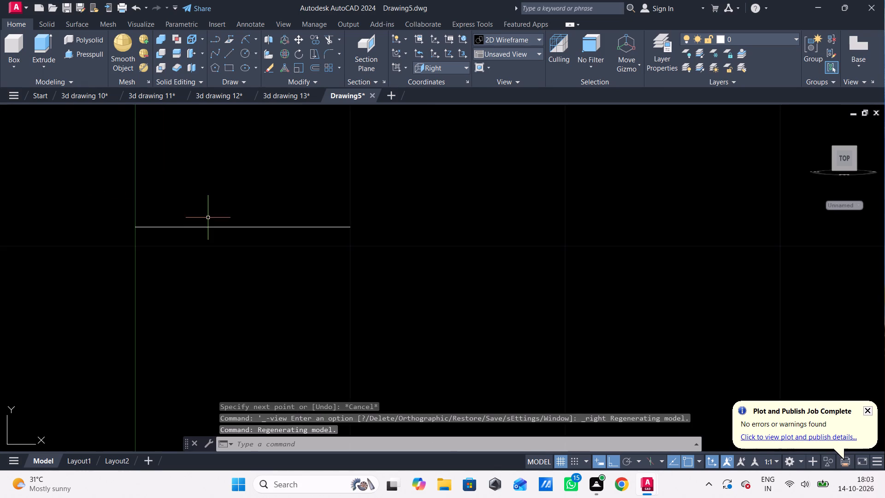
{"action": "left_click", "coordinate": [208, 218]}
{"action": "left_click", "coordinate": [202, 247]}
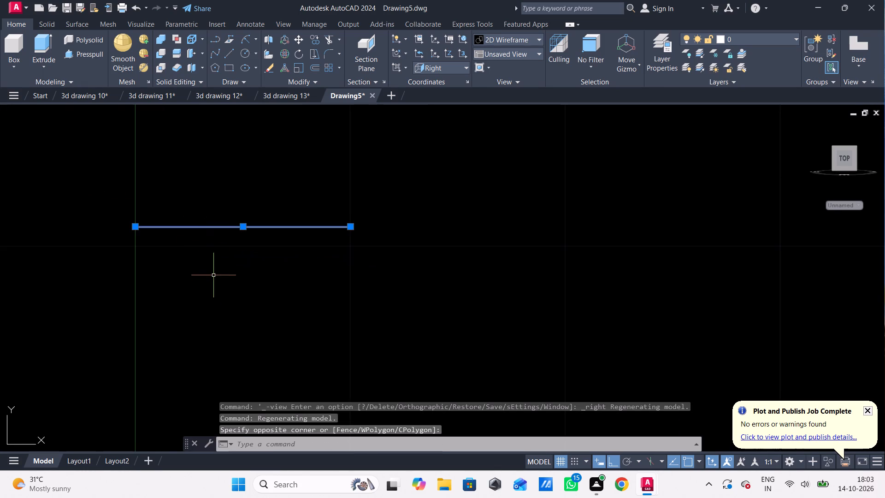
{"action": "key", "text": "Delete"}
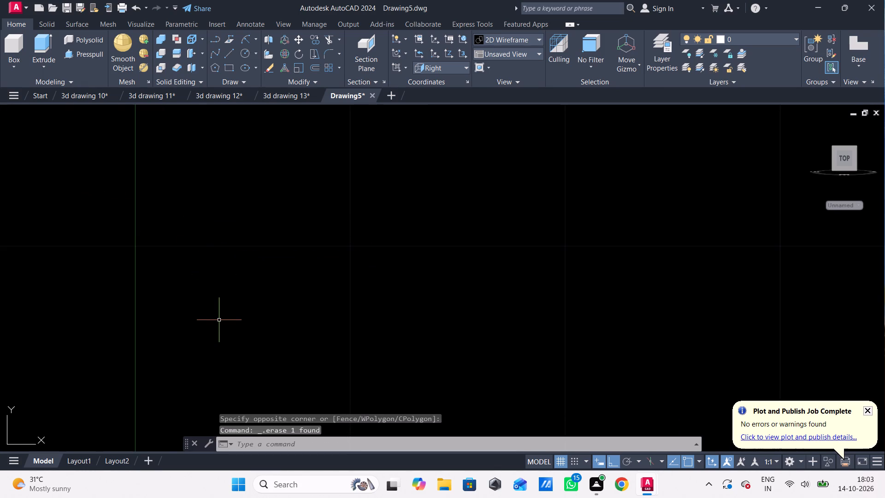
Start the profile with a horizontal top segment, first trying a length of 10, then undoing it and redrawing it rightward at 16.
{"action": "key", "text": "l"}
{"action": "key", "text": "Return"}
{"action": "left_click", "coordinate": [172, 222]}
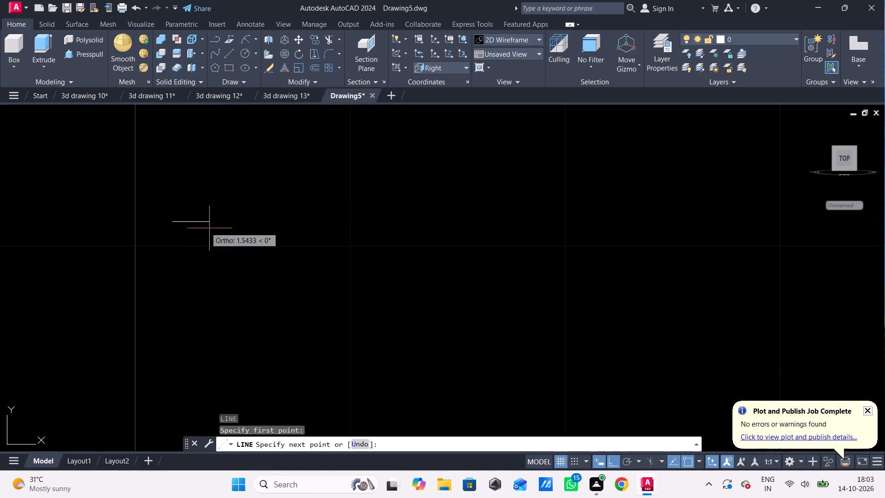
{"action": "type", "text": "10"}
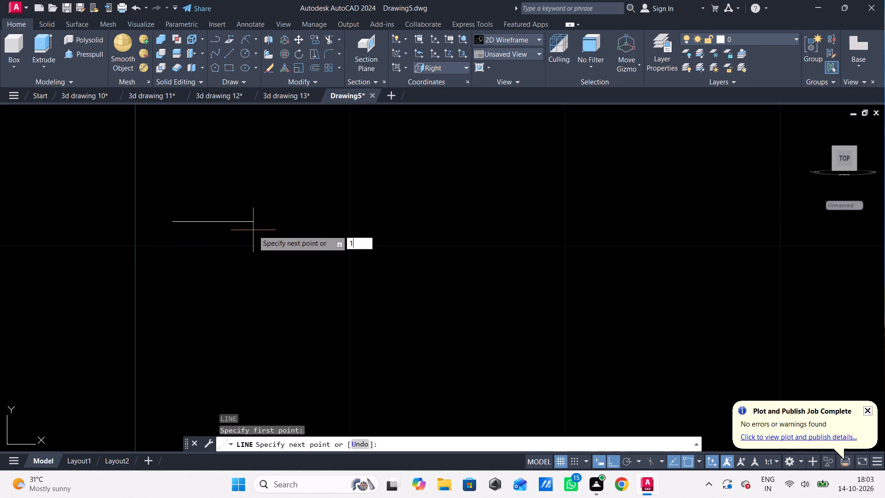
{"action": "key", "text": "Return"}
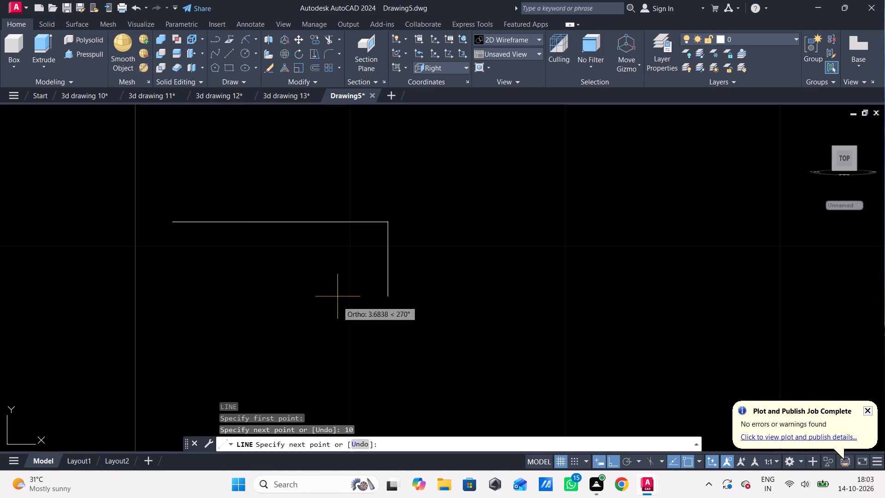
{"action": "scroll", "coordinate": [350, 273], "scroll_direction": "down", "scroll_amount": 3}
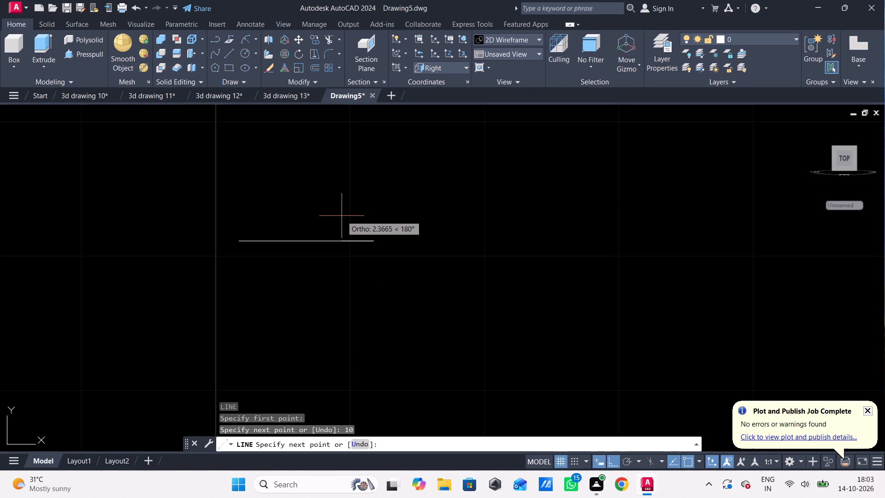
{"action": "key", "text": "ctrl+z"}
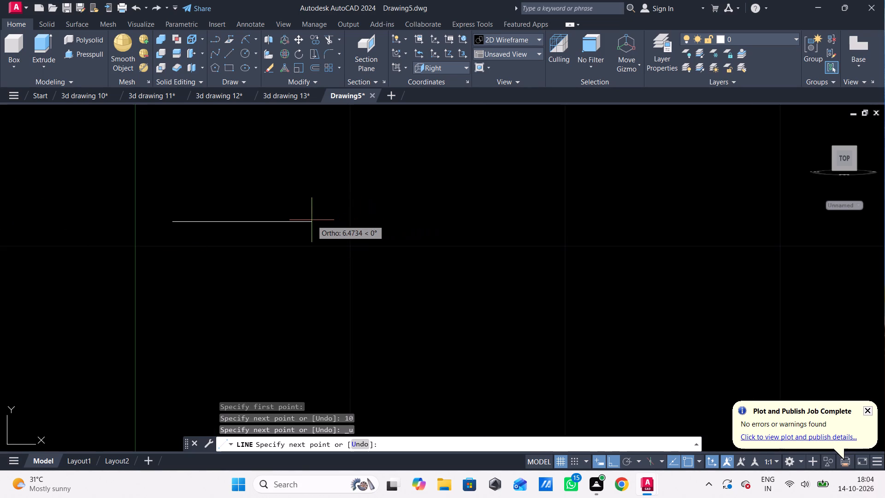
{"action": "type", "text": "16"}
{"action": "key", "text": "Return"}
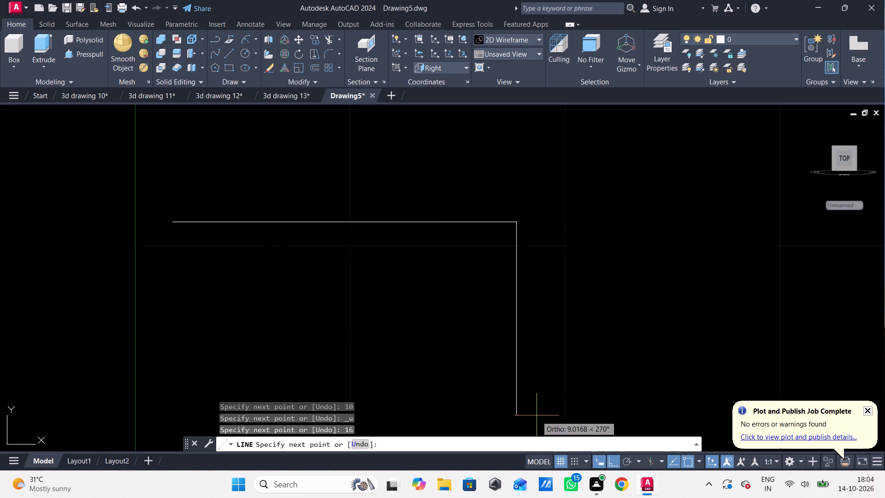
Continue the profile from the top segment's right end with a segment 10 downward and a segment 3 to the left.
{"action": "scroll", "coordinate": [537, 415], "scroll_direction": "down", "scroll_amount": 3}
{"action": "middle_click_drag", "start_coordinate": [580, 395], "coordinate": [596, 332]}
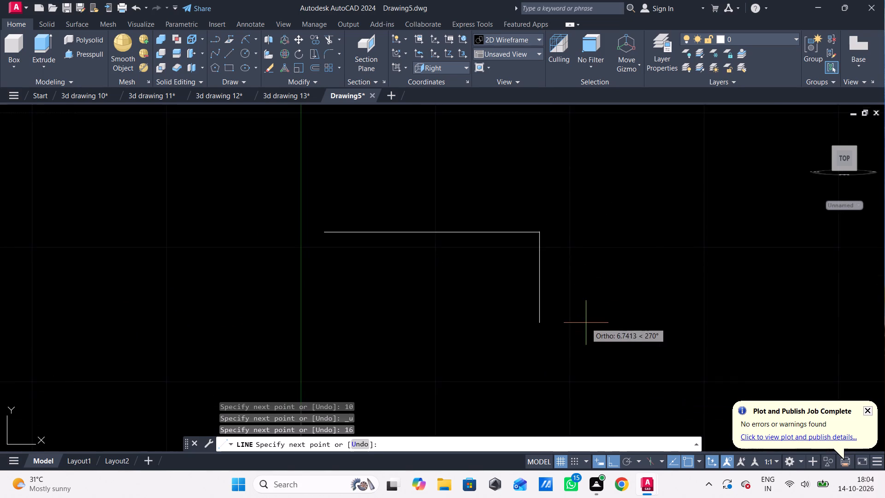
{"action": "scroll", "coordinate": [586, 323], "scroll_direction": "down", "scroll_amount": 1}
{"action": "middle_click_drag", "start_coordinate": [571, 339], "coordinate": [567, 312]}
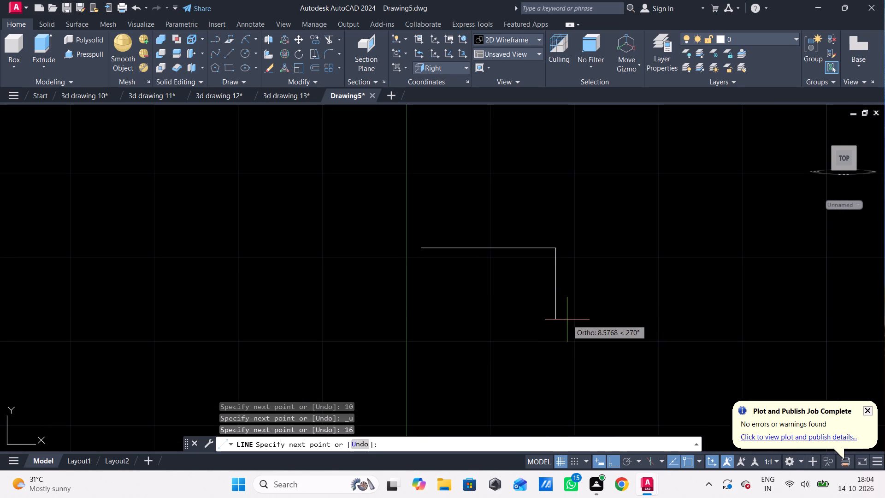
{"action": "type", "text": "10"}
{"action": "key", "text": "Return"}
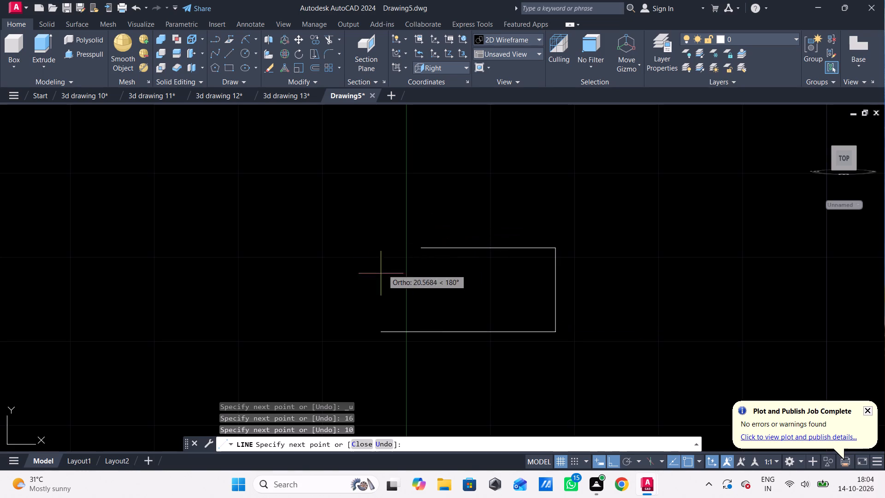
{"action": "key", "text": "3"}
{"action": "key", "text": "Return"}
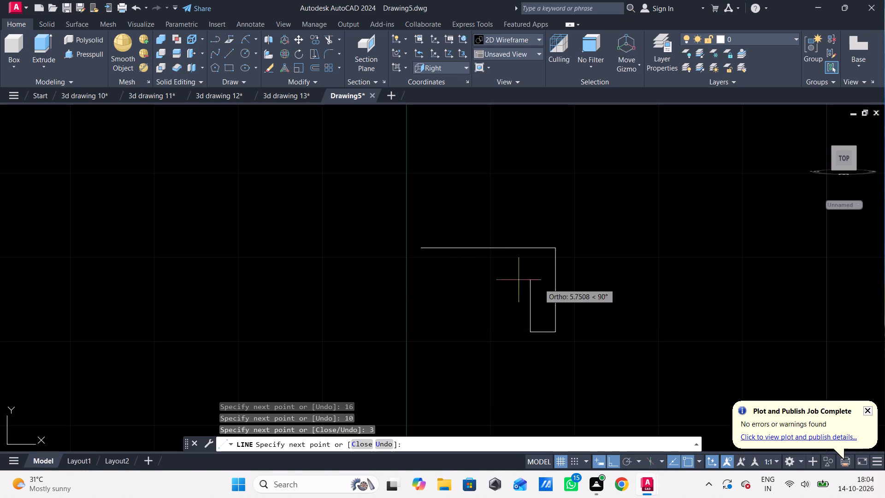
Continue the profile with a vertical segment 40 long downward and end the Line command.
{"action": "scroll", "coordinate": [554, 341], "scroll_direction": "down", "scroll_amount": 5}
{"action": "scroll", "coordinate": [524, 271], "scroll_direction": "down", "scroll_amount": 1}
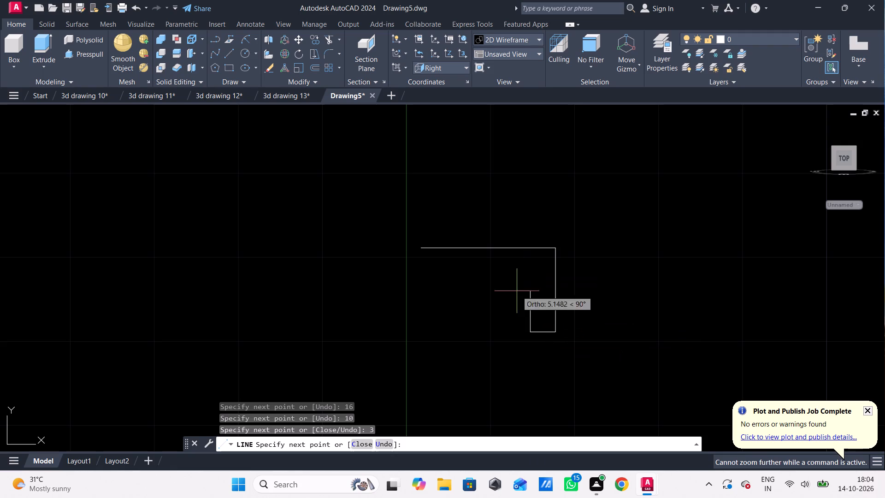
{"action": "scroll", "coordinate": [523, 385], "scroll_direction": "down", "scroll_amount": 2}
{"action": "middle_click_drag", "start_coordinate": [525, 371], "coordinate": [516, 316]}
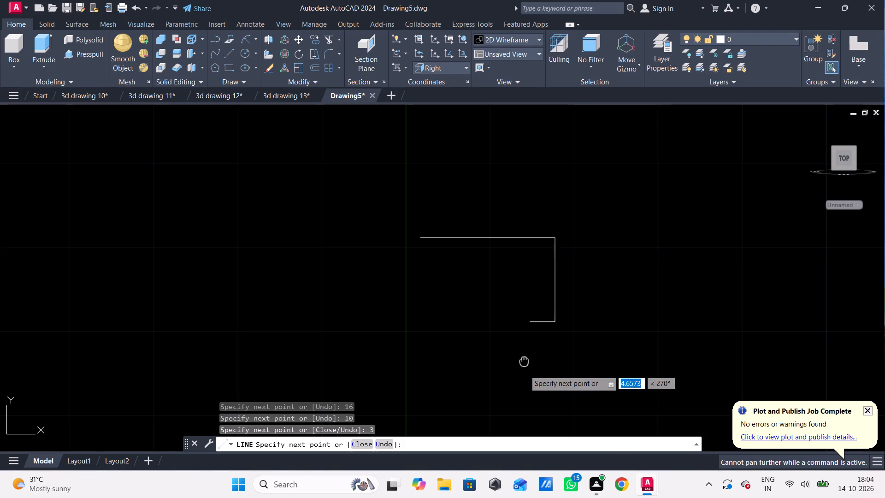
{"action": "middle_click_drag", "start_coordinate": [516, 316], "coordinate": [499, 192]}
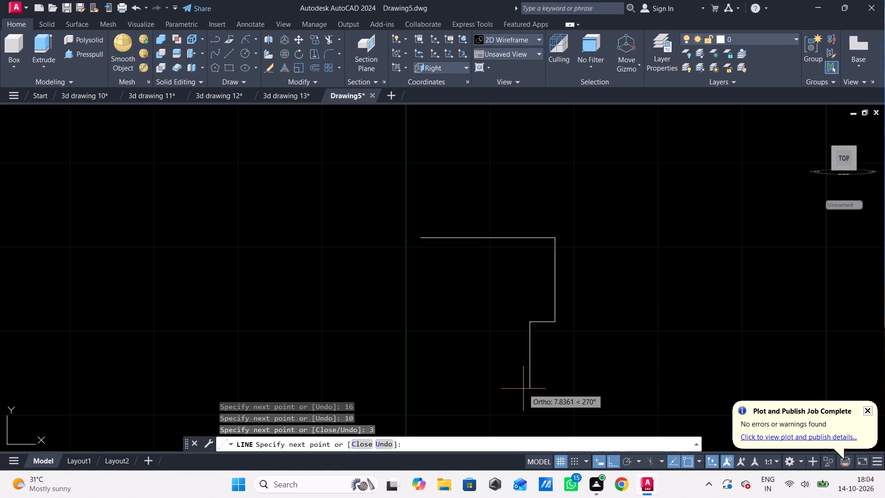
{"action": "type", "text": "40"}
{"action": "key", "text": "Return"}
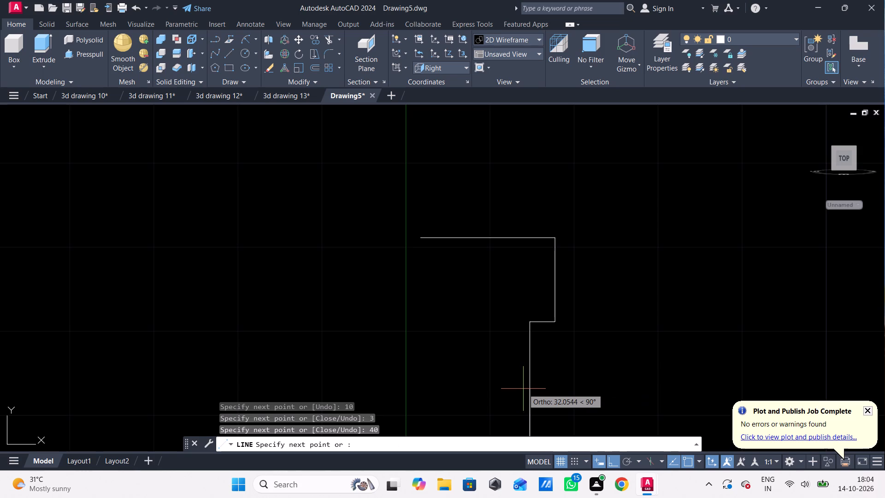
{"action": "key", "text": "Escape"}
{"action": "scroll", "coordinate": [552, 352], "scroll_direction": "down", "scroll_amount": 3}
{"action": "middle_click", "coordinate": [548, 240]}
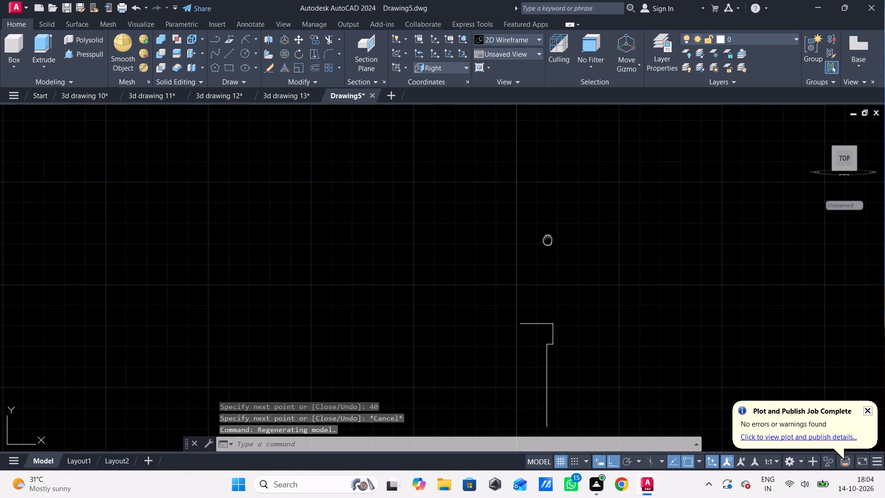
Complete the profile from the vertical line's lower end with segments 3 right, 10 down and 16 left, closing to the top segment's left end.
{"action": "middle_click_drag", "start_coordinate": [543, 373], "coordinate": [528, 263]}
{"action": "key", "text": "l"}
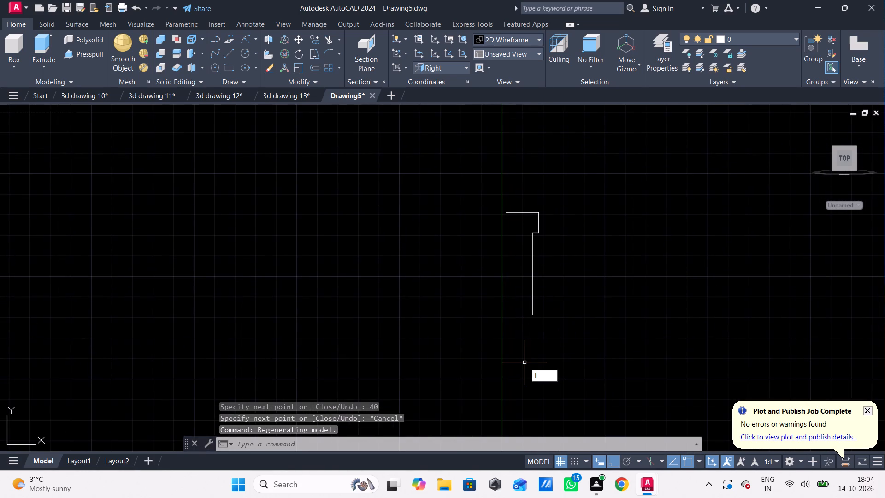
{"action": "key", "text": "Return"}
{"action": "left_click", "coordinate": [536, 314]}
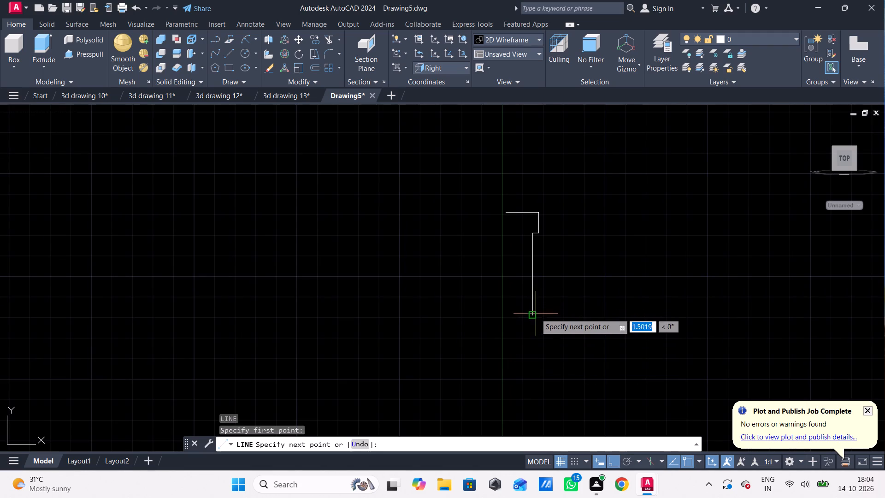
{"action": "key", "text": "3"}
{"action": "key", "text": "Return"}
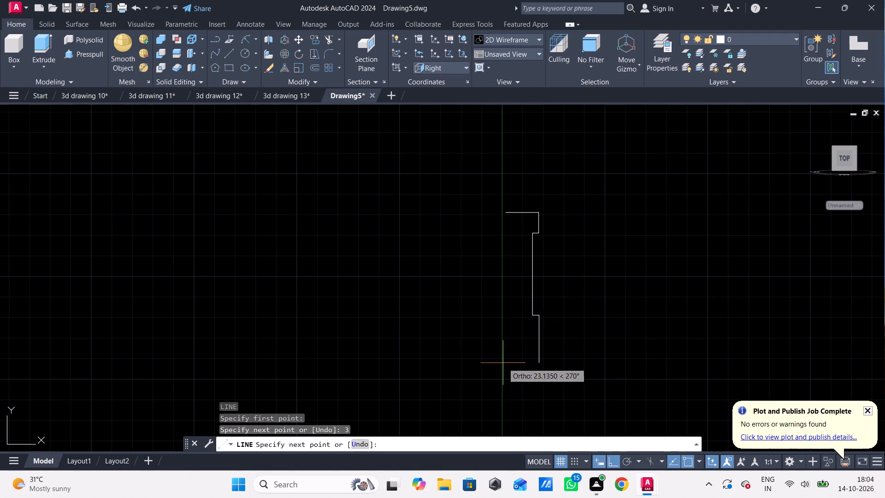
{"action": "type", "text": "10"}
{"action": "key", "text": "Return"}
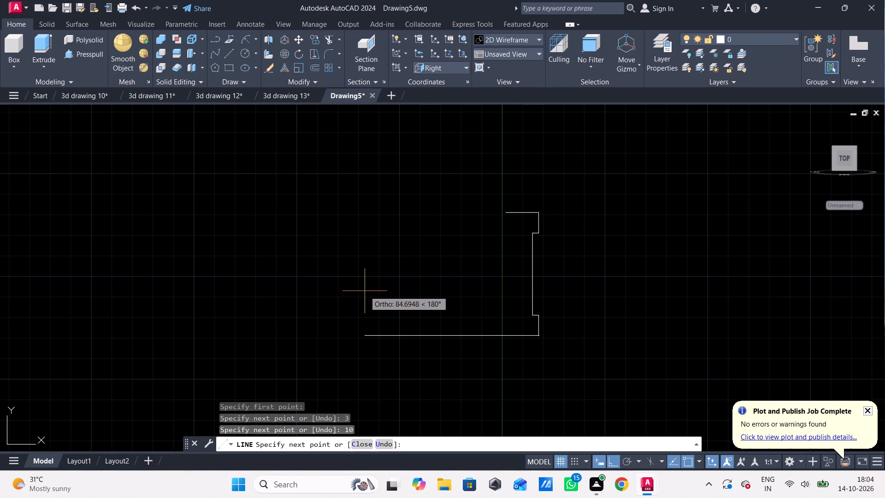
{"action": "type", "text": "16"}
{"action": "key", "text": "Return"}
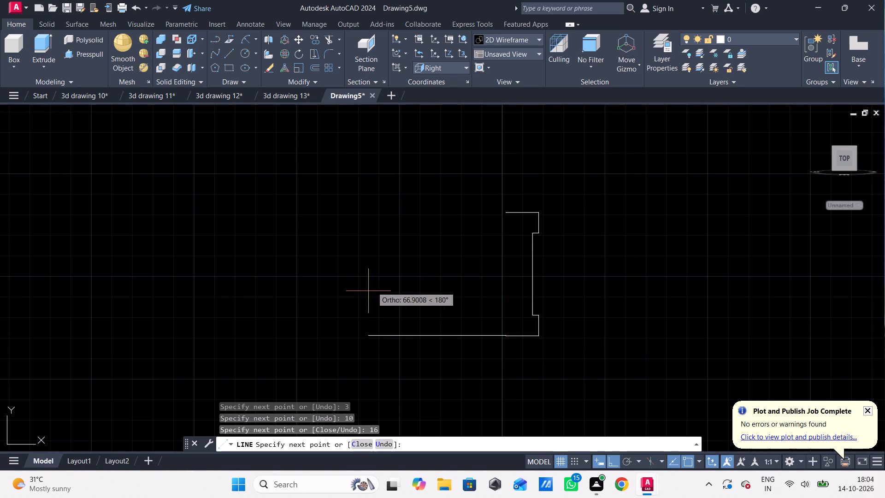
{"action": "left_click", "coordinate": [509, 210]}
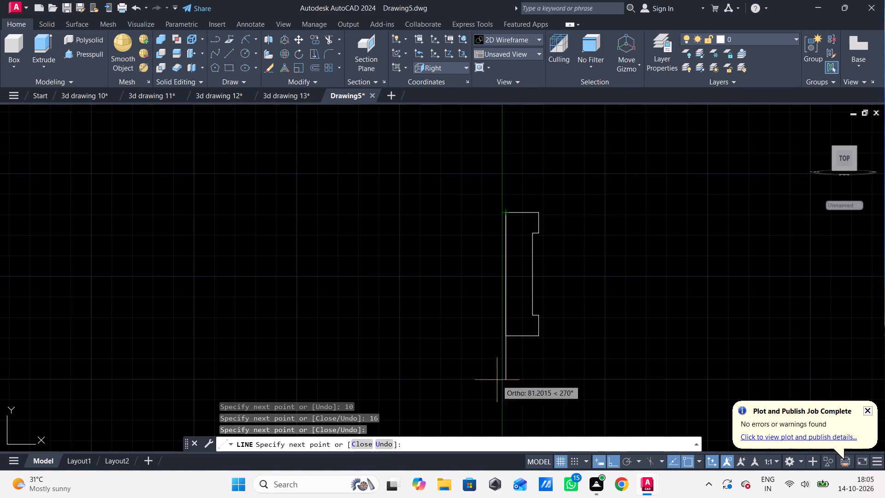
{"action": "key", "text": "Escape"}
Join all the profile's line segments into a single closed polyline.
{"action": "middle_click_drag", "start_coordinate": [477, 323], "coordinate": [488, 324], "text": "shift"}
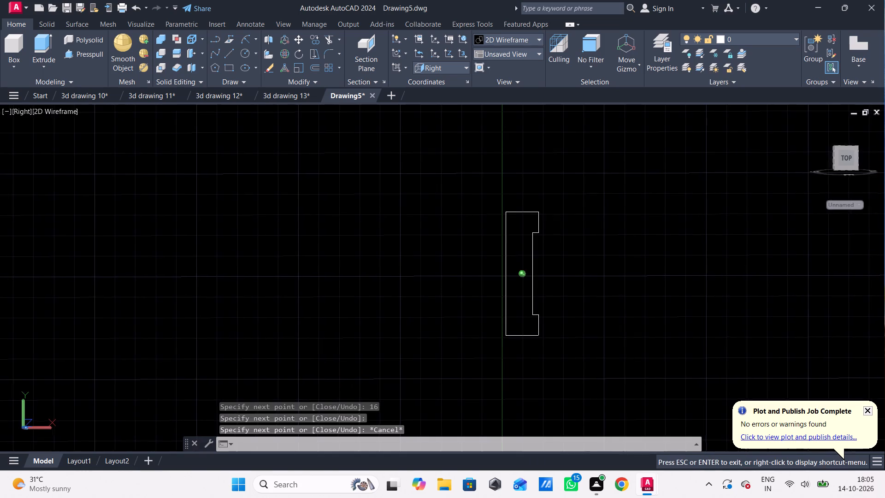
{"action": "middle_click_drag", "start_coordinate": [488, 324], "coordinate": [527, 325], "text": "shift"}
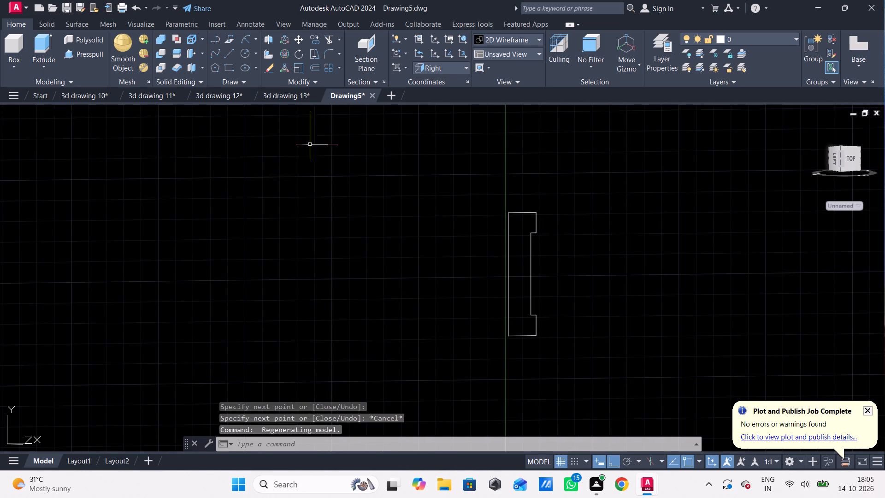
{"action": "left_click_drag", "start_coordinate": [583, 195], "coordinate": [591, 186]}
{"action": "left_click_drag", "start_coordinate": [356, 412], "coordinate": [367, 405]}
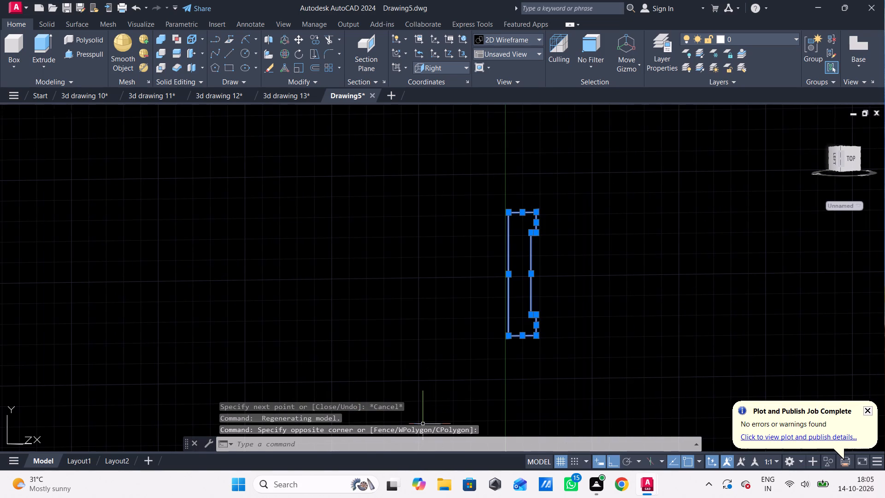
{"action": "key", "text": "j"}
{"action": "key", "text": "Return"}
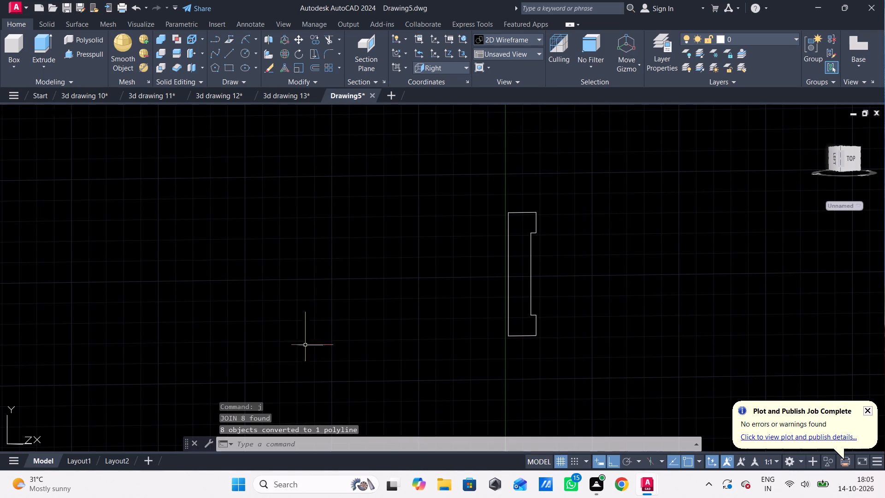
Extrude the closed stepped profile to a height of 126 with Presspull.
{"action": "left_click", "coordinate": [104, 54]}
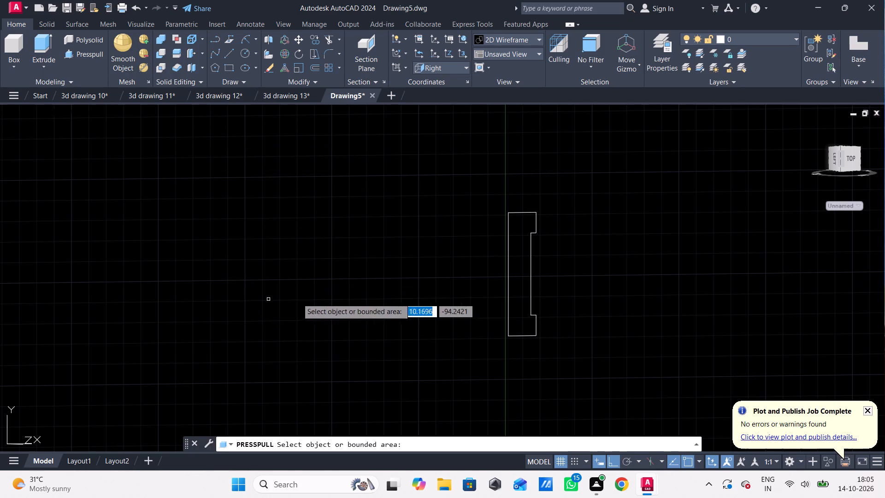
{"action": "left_click", "coordinate": [523, 232]}
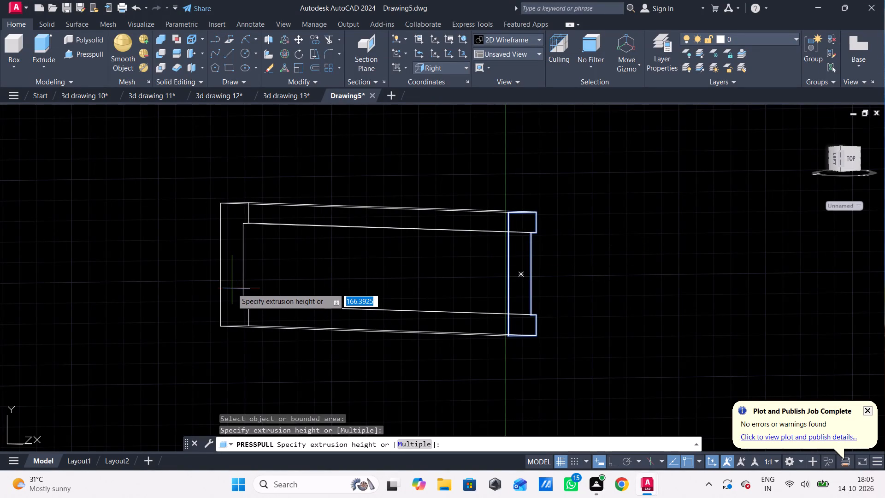
{"action": "type", "text": "126"}
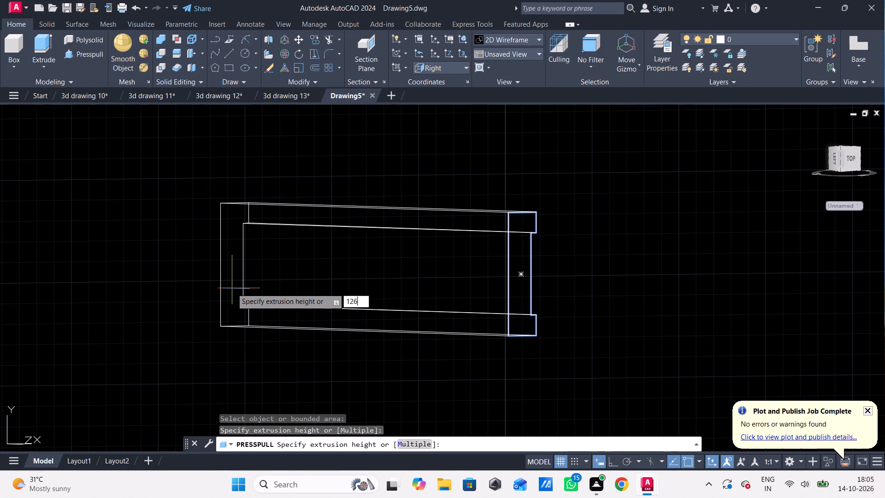
{"action": "key", "text": "Return"}
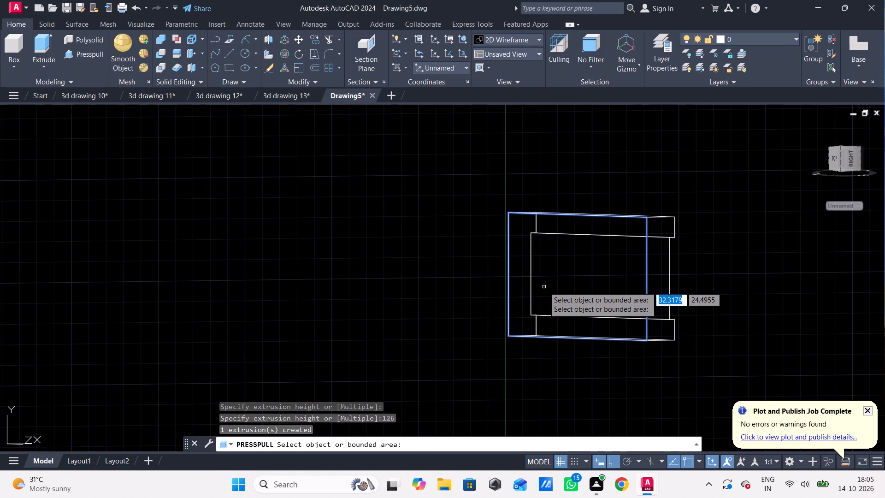
{"action": "middle_click_drag", "start_coordinate": [544, 287], "coordinate": [446, 292], "text": "shift"}
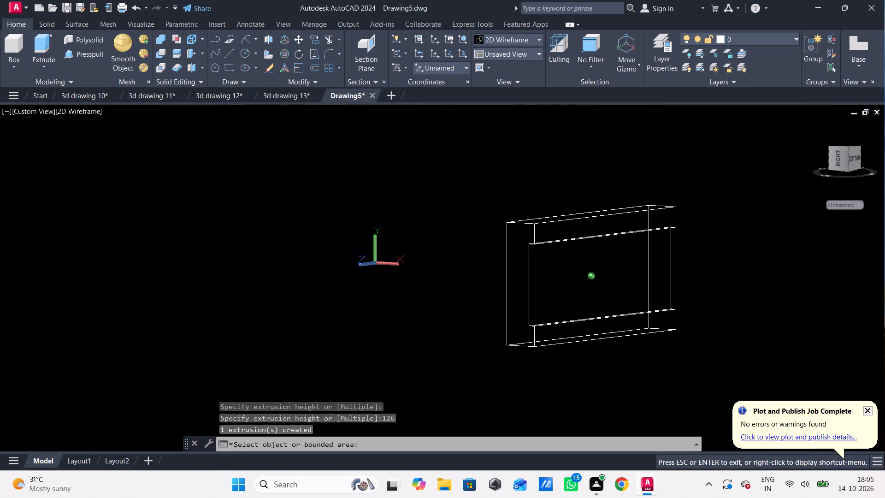
{"action": "middle_click_drag", "start_coordinate": [446, 292], "coordinate": [470, 290], "text": "shift"}
{"action": "key", "text": "Escape"}
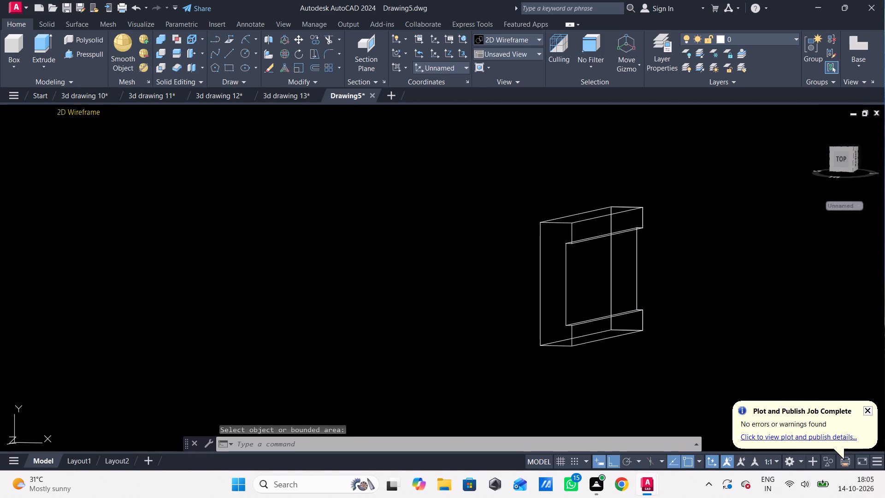
Display the extruded solid in the Shades of Gray visual style.
{"action": "left_click", "coordinate": [64, 107]}
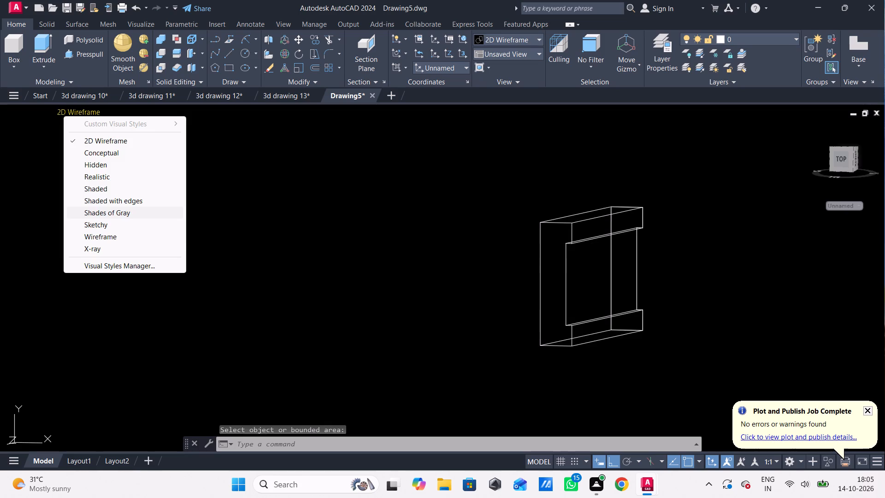
{"action": "left_click", "coordinate": [108, 217]}
{"action": "scroll", "coordinate": [279, 235], "scroll_direction": "down", "scroll_amount": 1}
{"action": "middle_click_drag", "start_coordinate": [519, 314], "coordinate": [440, 333]}
{"action": "middle_click_drag", "start_coordinate": [404, 327], "coordinate": [485, 325], "text": "shift"}
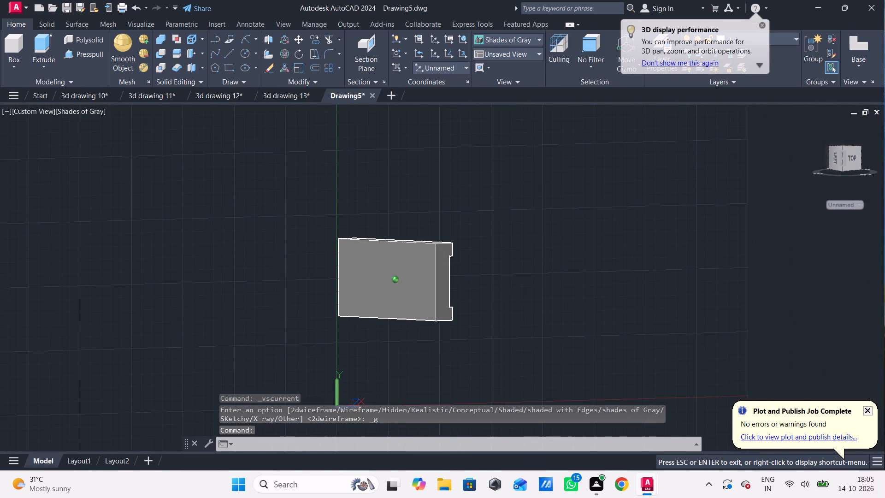
{"action": "middle_click_drag", "start_coordinate": [485, 325], "coordinate": [524, 320], "text": "shift"}
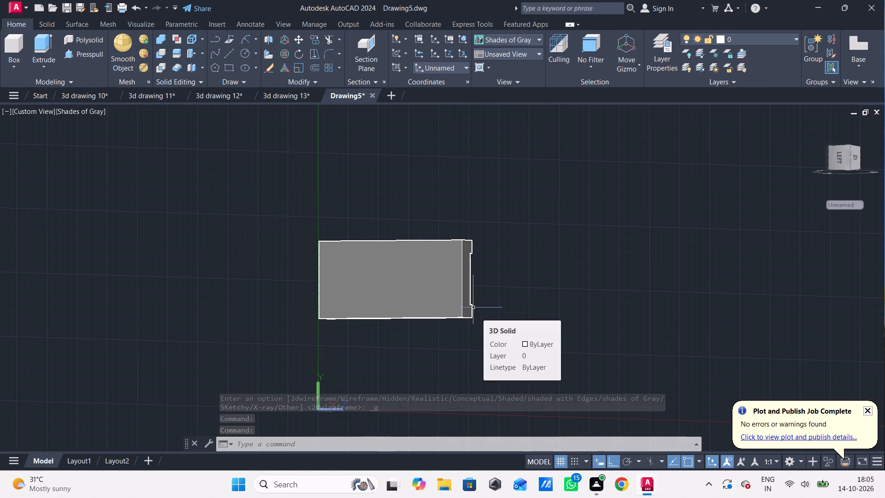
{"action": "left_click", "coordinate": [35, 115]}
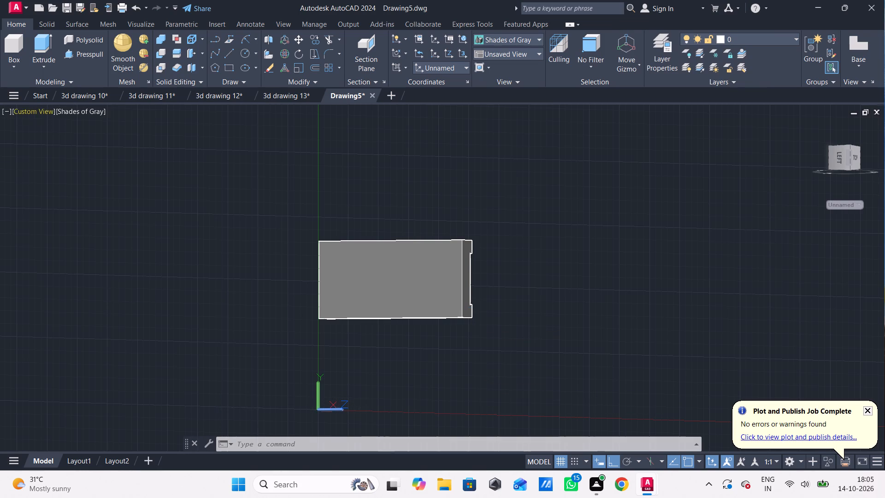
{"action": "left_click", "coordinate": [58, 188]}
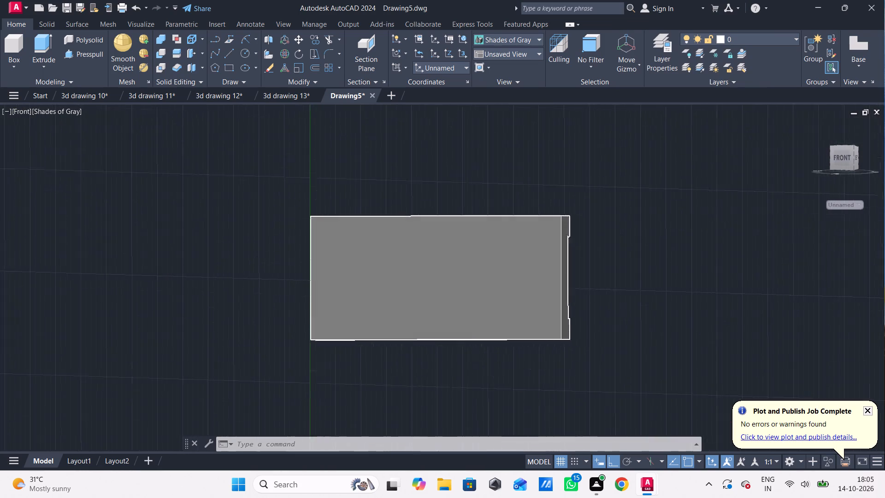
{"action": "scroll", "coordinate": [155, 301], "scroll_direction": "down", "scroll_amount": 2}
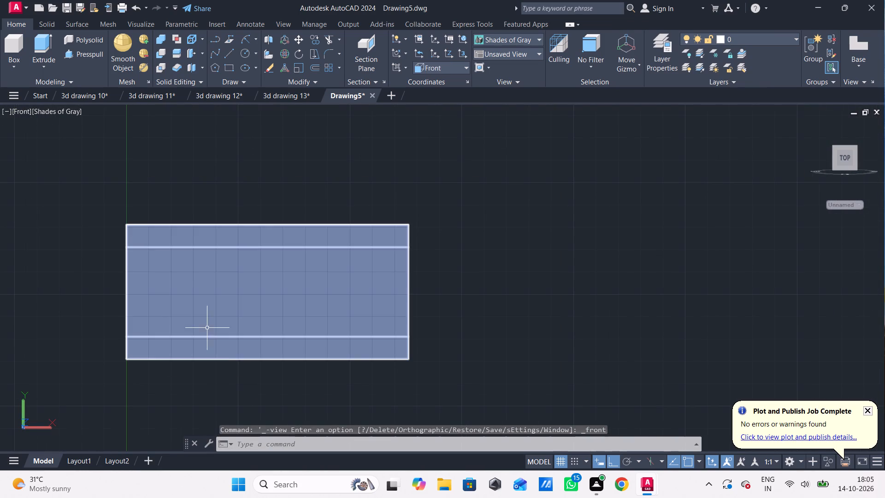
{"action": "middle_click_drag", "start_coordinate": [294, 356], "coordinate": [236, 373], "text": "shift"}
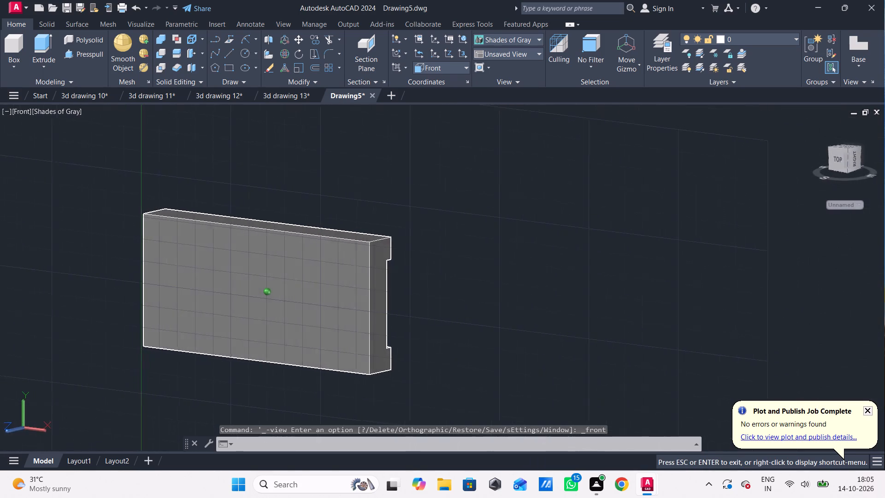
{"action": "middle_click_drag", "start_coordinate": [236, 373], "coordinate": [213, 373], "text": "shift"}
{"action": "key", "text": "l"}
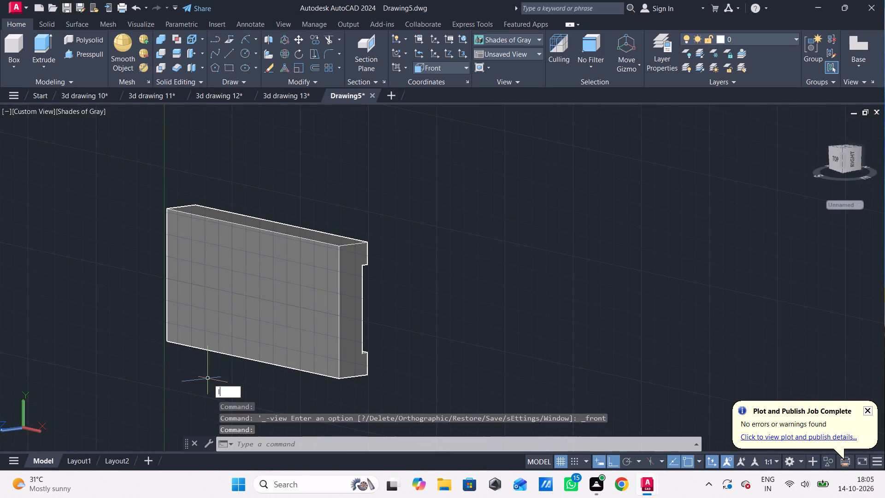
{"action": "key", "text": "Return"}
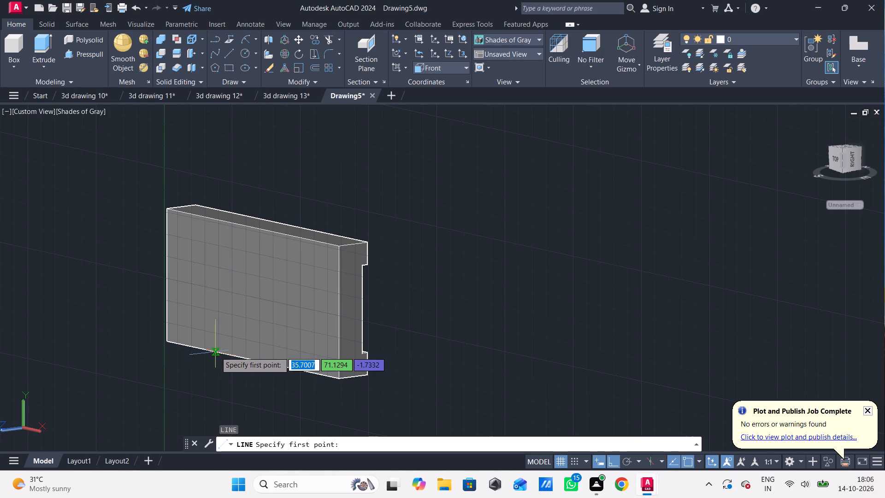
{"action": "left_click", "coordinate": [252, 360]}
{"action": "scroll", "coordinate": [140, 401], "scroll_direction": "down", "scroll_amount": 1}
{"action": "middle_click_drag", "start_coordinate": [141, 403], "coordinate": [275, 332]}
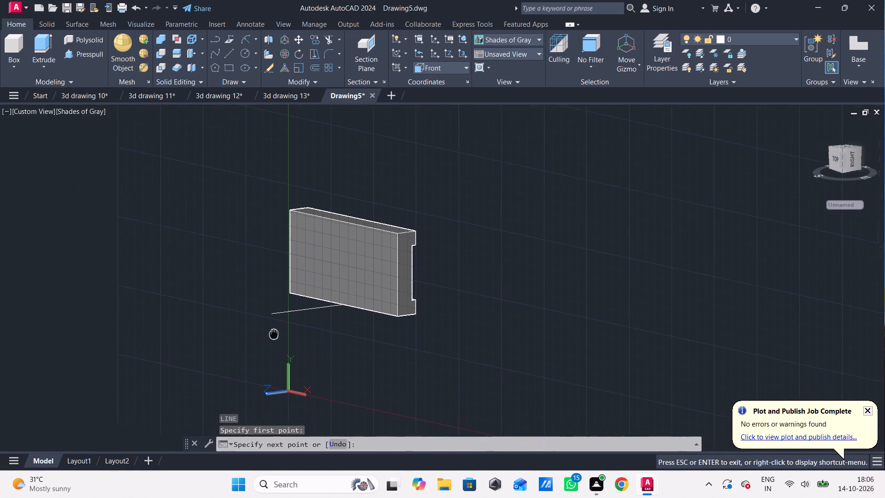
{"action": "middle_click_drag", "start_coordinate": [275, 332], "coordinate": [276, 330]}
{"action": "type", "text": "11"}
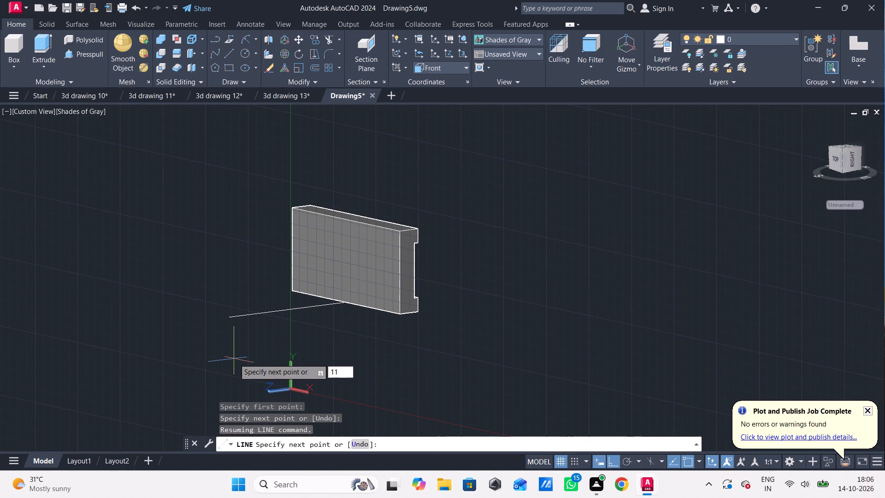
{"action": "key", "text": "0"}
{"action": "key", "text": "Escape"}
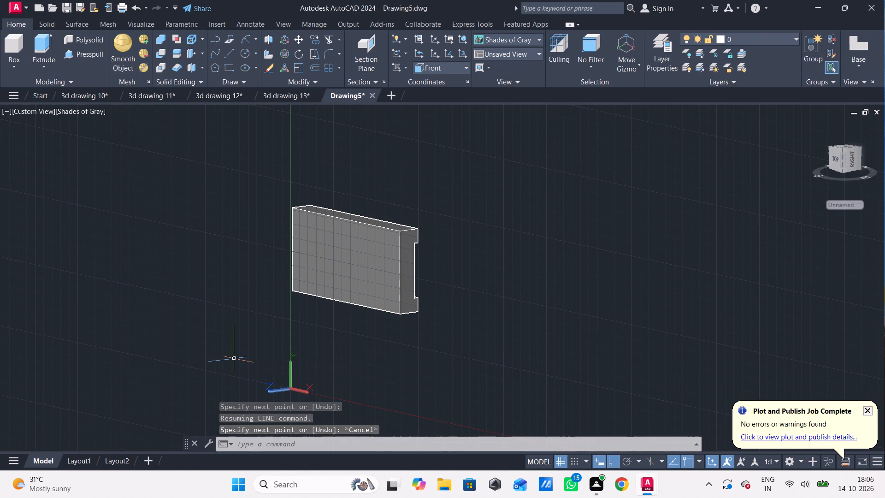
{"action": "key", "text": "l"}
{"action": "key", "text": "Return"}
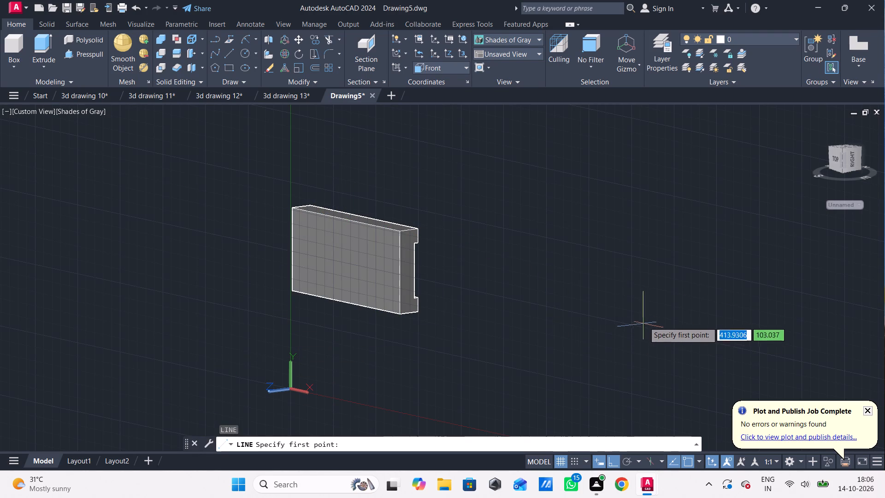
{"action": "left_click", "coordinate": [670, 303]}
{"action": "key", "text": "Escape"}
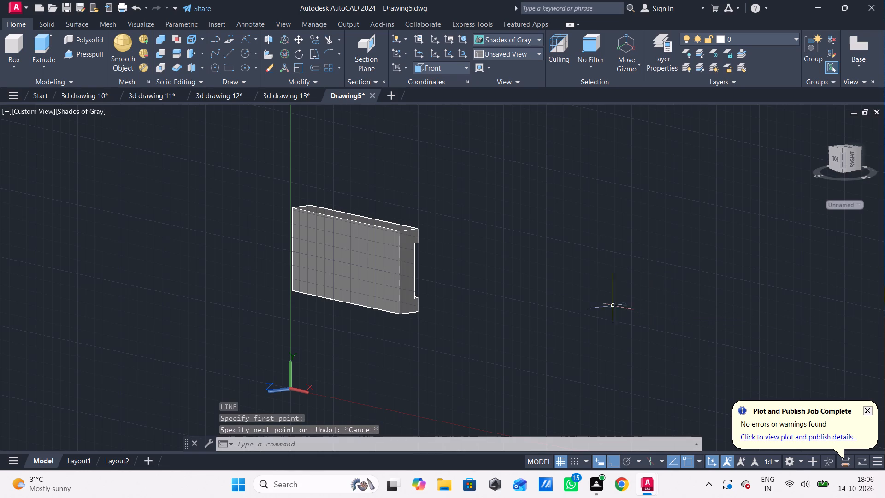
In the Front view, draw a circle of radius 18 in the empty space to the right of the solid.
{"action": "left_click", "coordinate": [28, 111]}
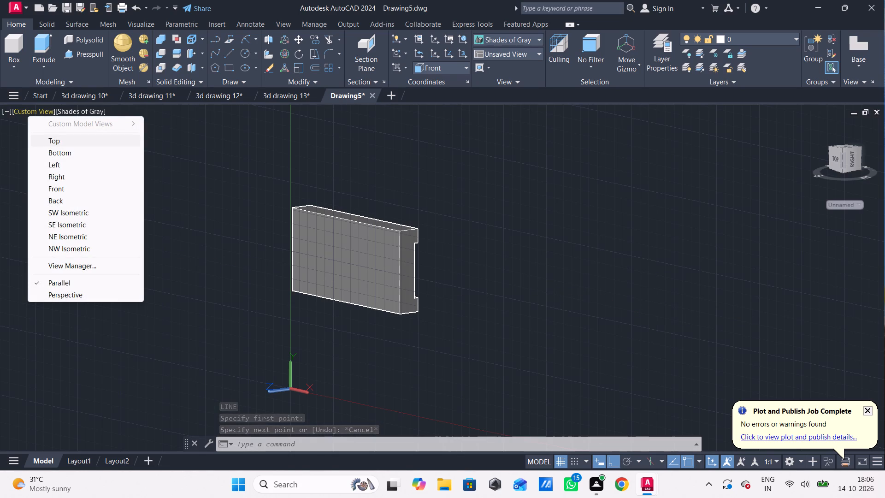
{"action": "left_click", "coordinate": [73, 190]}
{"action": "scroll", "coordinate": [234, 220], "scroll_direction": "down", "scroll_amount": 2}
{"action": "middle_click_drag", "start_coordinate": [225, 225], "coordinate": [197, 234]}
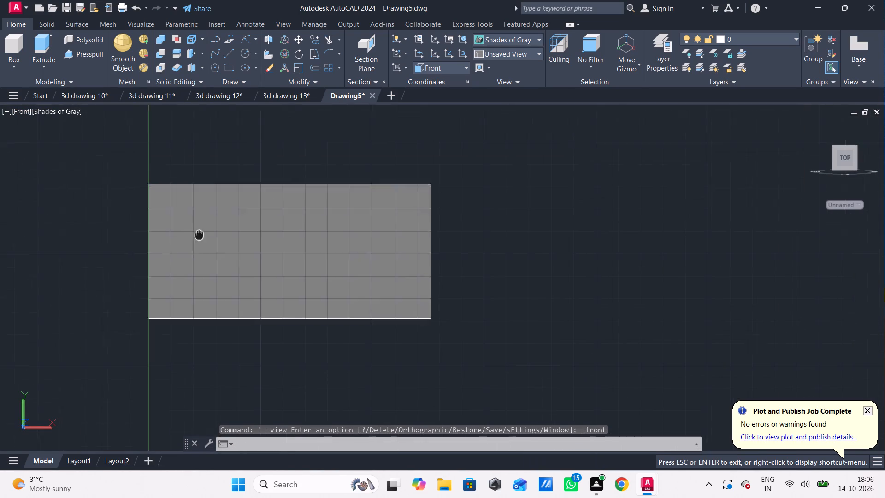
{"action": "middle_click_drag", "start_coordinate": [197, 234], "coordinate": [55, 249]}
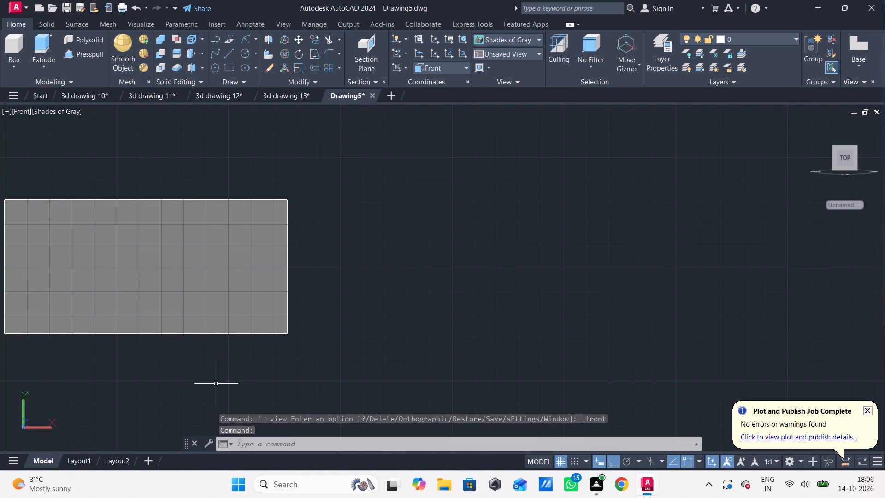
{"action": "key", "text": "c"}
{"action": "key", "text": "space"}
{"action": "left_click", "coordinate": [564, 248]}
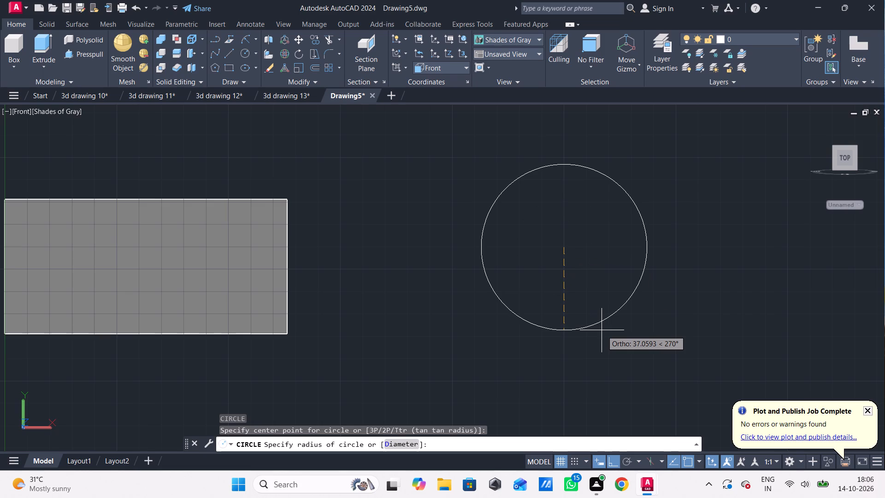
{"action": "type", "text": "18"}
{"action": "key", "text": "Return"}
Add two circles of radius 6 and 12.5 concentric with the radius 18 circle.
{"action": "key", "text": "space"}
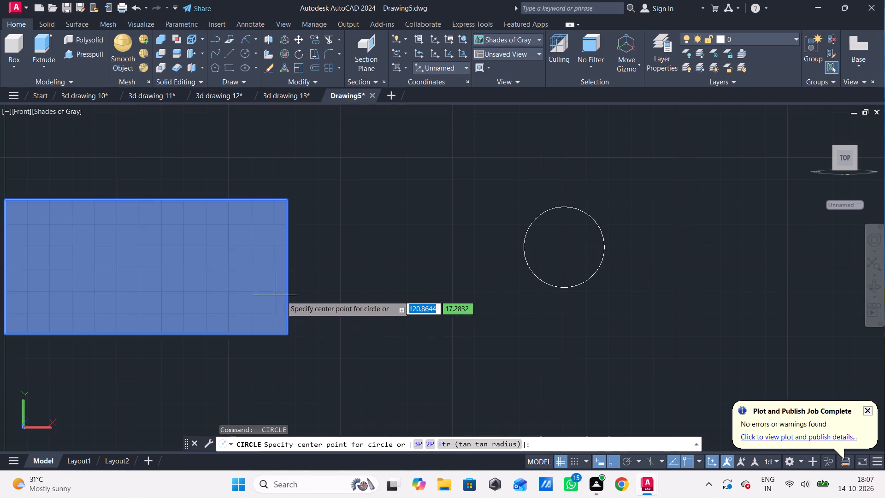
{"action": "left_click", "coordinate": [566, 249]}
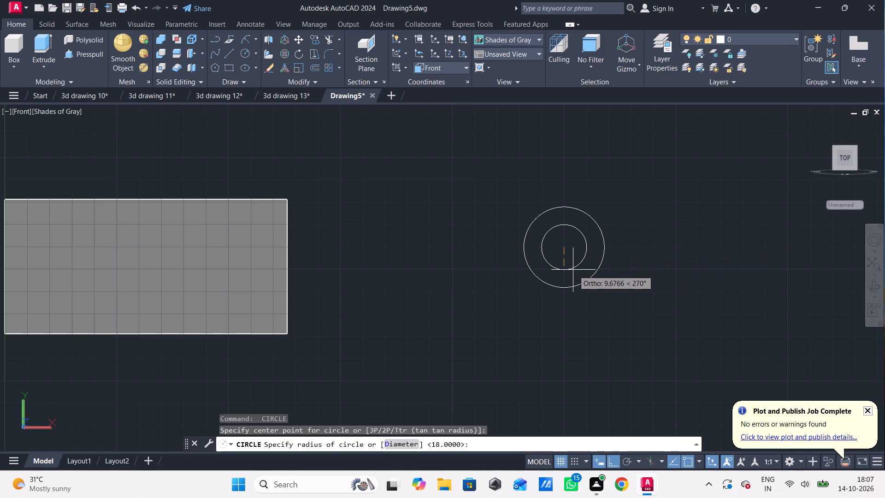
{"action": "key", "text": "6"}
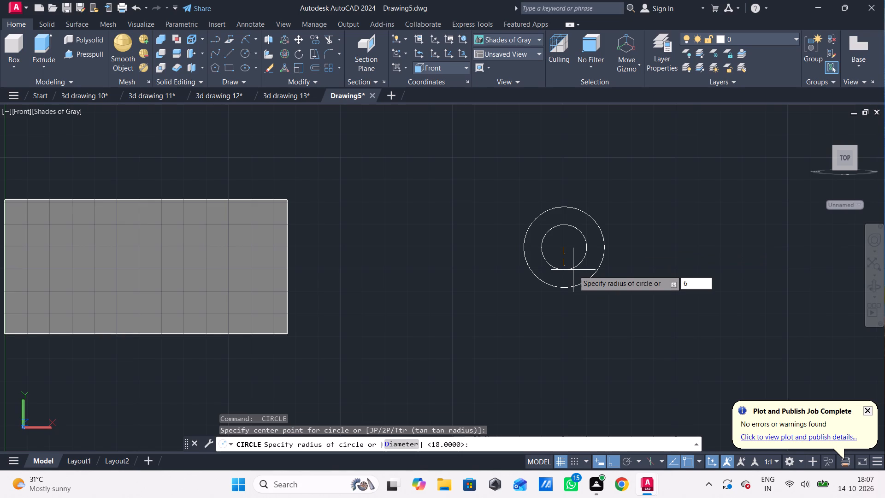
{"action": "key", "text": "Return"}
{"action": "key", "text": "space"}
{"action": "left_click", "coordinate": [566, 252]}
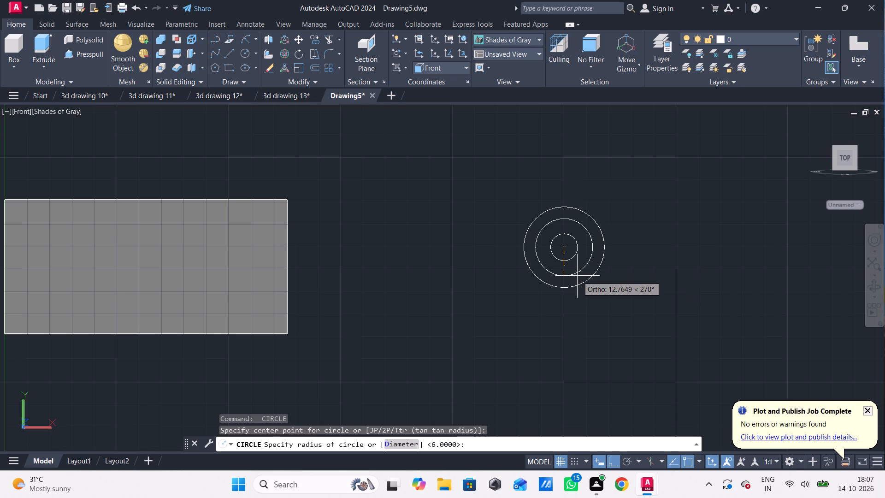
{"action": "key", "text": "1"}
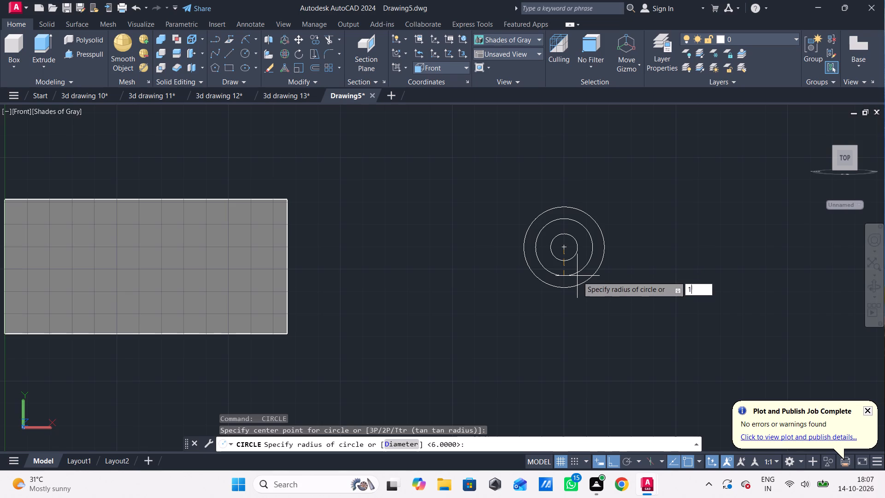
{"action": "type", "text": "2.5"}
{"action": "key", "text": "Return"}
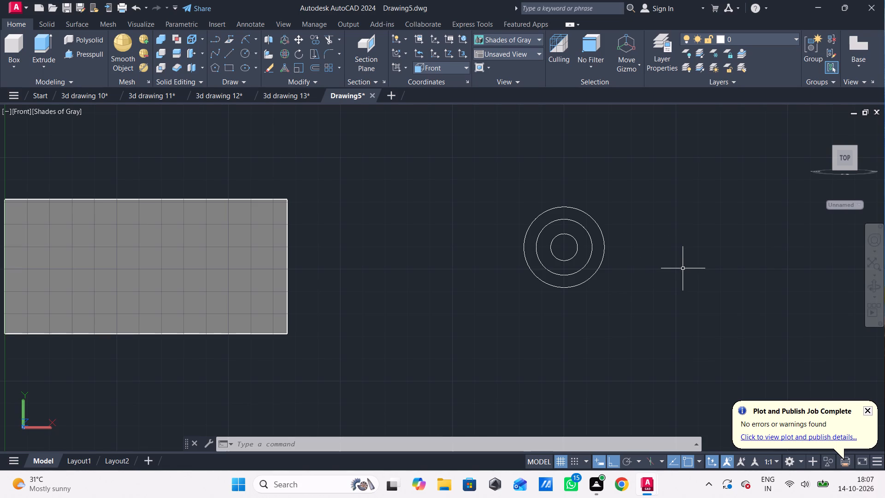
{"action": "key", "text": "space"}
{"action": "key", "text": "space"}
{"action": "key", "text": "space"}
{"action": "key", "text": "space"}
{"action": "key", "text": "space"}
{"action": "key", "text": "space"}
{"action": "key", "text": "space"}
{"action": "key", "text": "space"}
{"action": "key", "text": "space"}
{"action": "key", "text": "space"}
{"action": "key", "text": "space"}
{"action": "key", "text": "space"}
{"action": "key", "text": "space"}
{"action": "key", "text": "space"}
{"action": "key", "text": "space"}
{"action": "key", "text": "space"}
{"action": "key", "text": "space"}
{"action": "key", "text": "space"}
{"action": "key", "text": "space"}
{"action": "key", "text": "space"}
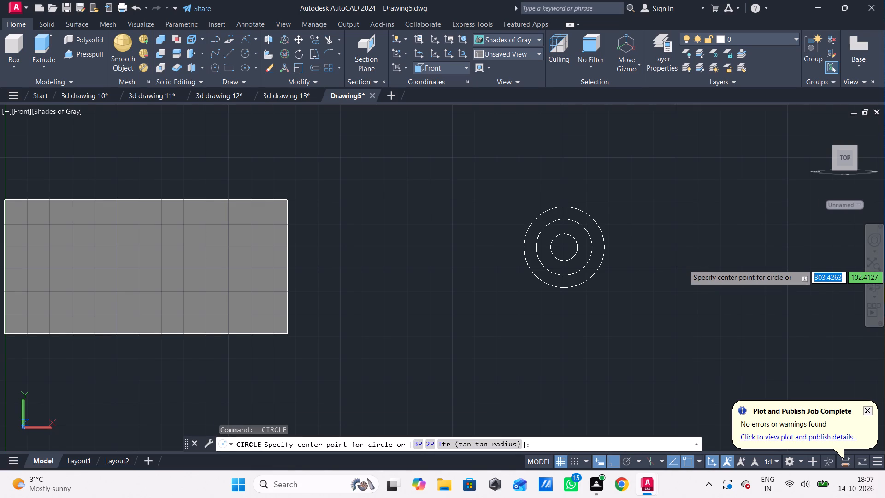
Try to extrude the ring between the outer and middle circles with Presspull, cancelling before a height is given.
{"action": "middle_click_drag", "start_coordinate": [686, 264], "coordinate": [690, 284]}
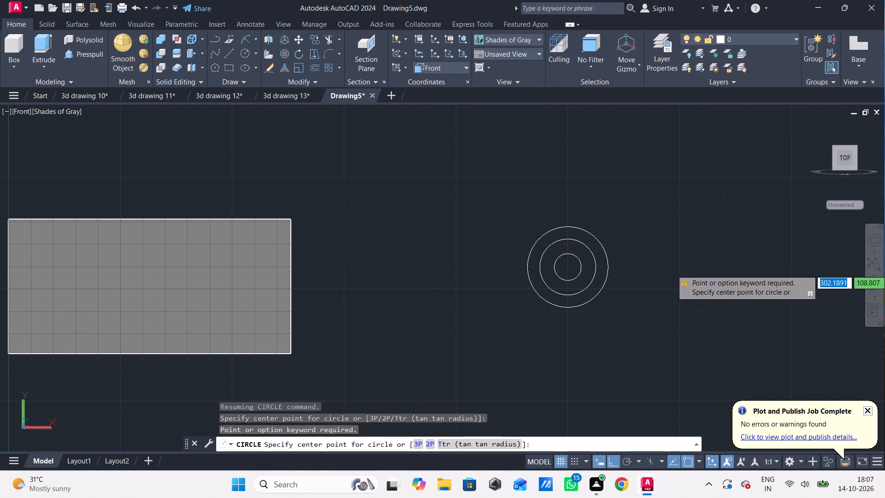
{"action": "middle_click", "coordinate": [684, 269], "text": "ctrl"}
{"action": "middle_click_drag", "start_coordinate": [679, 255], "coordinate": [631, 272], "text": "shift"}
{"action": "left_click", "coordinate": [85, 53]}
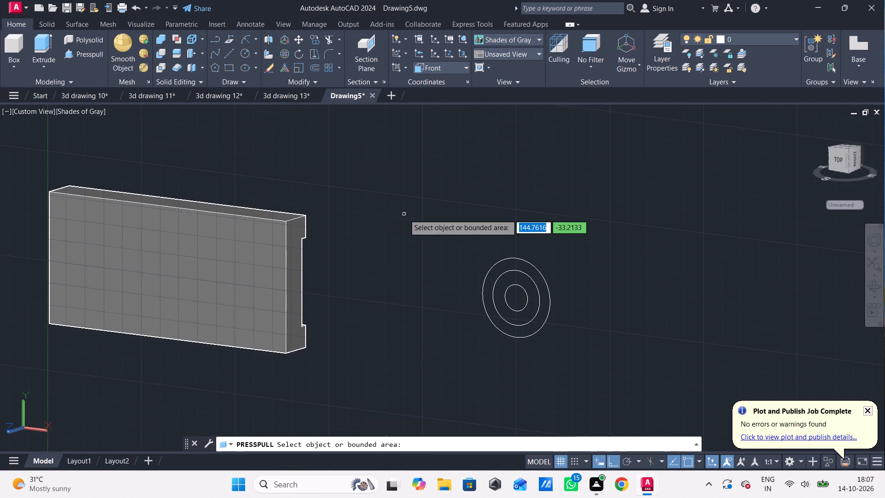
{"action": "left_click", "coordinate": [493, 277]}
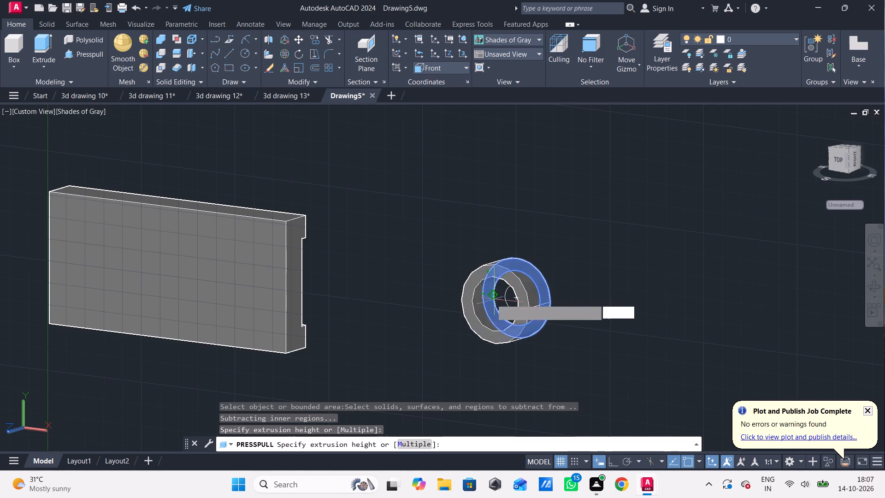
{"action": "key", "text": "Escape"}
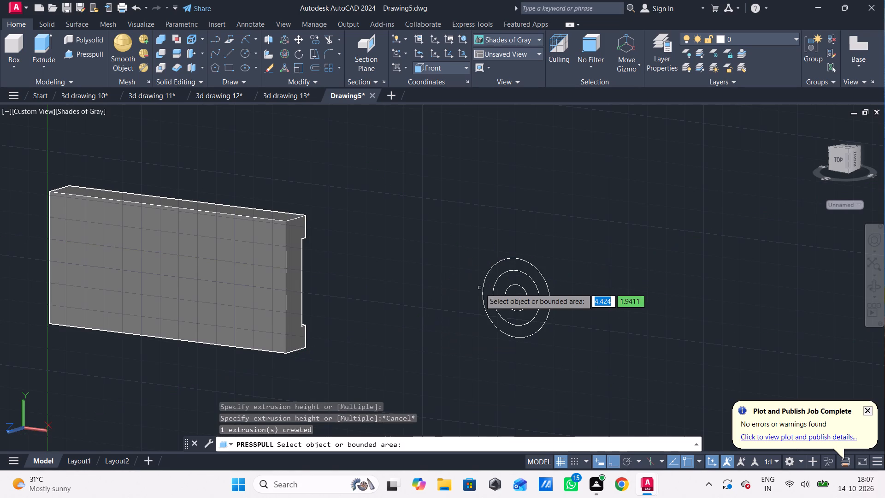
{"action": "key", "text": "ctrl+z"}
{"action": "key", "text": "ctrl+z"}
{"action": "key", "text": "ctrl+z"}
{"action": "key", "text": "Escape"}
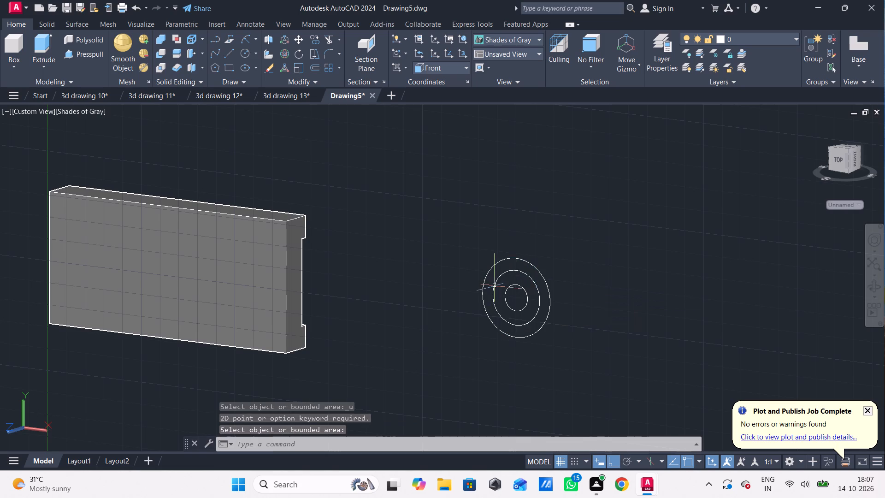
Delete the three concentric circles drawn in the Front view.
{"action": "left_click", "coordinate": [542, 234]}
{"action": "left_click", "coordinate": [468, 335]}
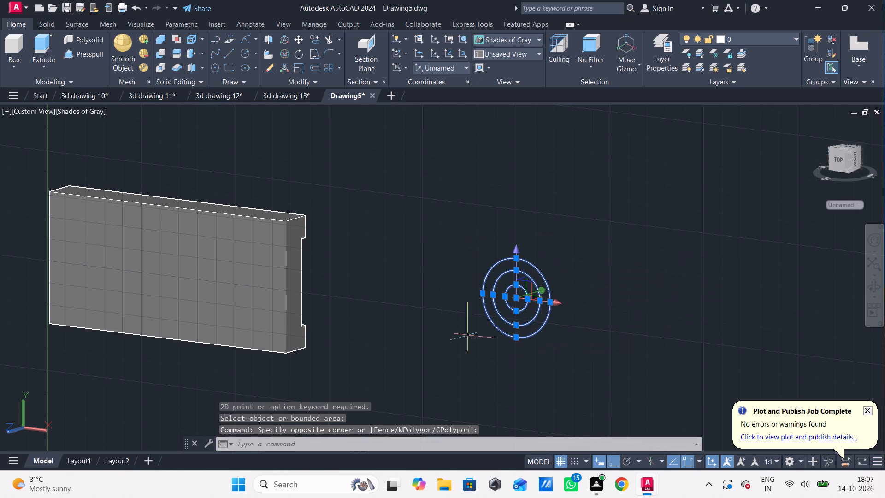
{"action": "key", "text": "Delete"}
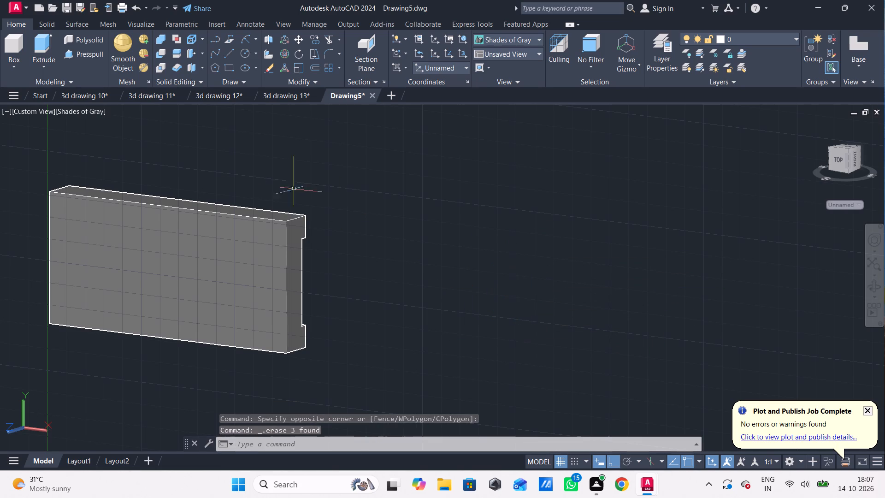
In the Top view, draw a circle of radius 18 in the empty space to the right of the solid.
{"action": "left_click", "coordinate": [29, 114]}
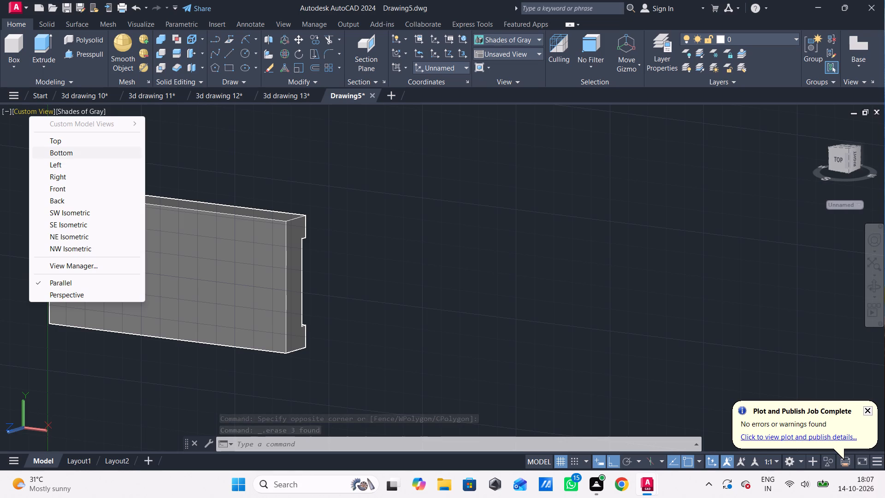
{"action": "left_click", "coordinate": [65, 140]}
{"action": "middle_click_drag", "start_coordinate": [305, 252], "coordinate": [302, 254]}
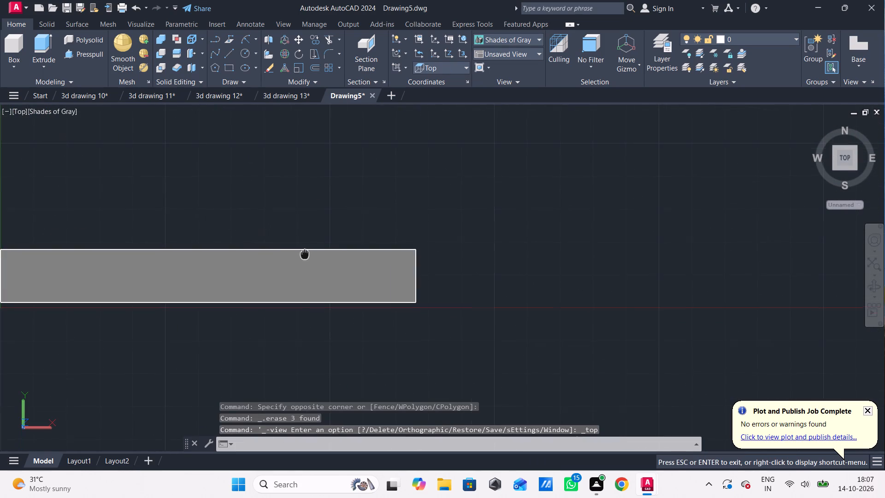
{"action": "middle_click_drag", "start_coordinate": [302, 254], "coordinate": [77, 260]}
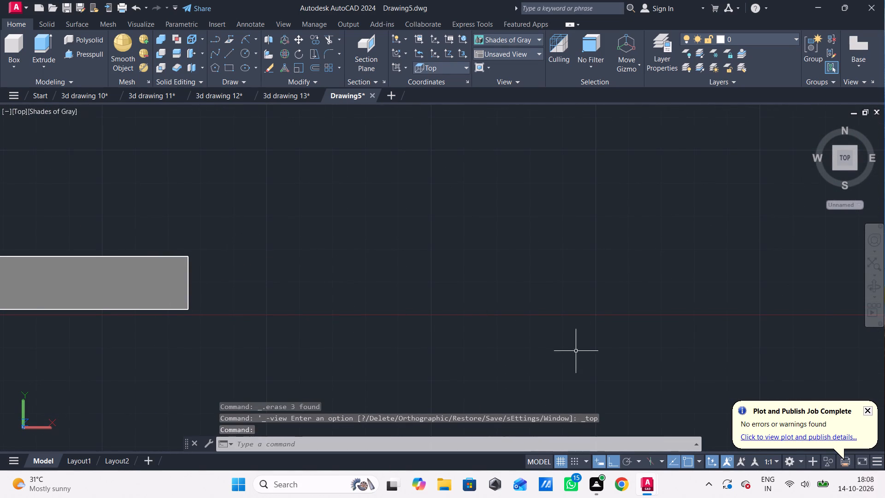
{"action": "key", "text": "c"}
{"action": "key", "text": "space"}
{"action": "left_click", "coordinate": [530, 259]}
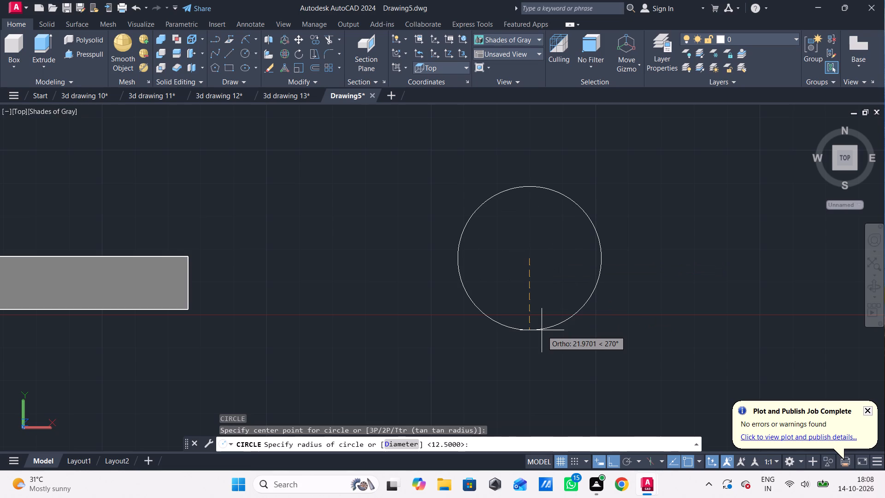
{"action": "key", "text": "0"}
{"action": "key", "text": "BackSpace"}
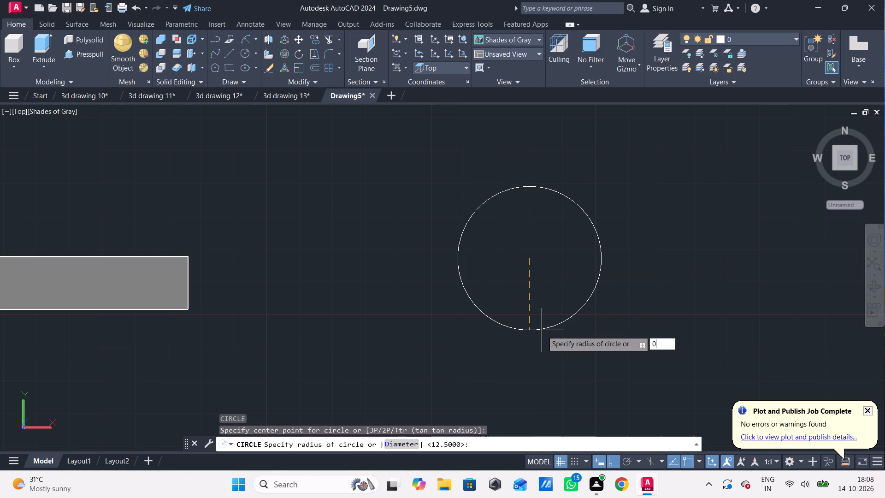
{"action": "type", "text": "18"}
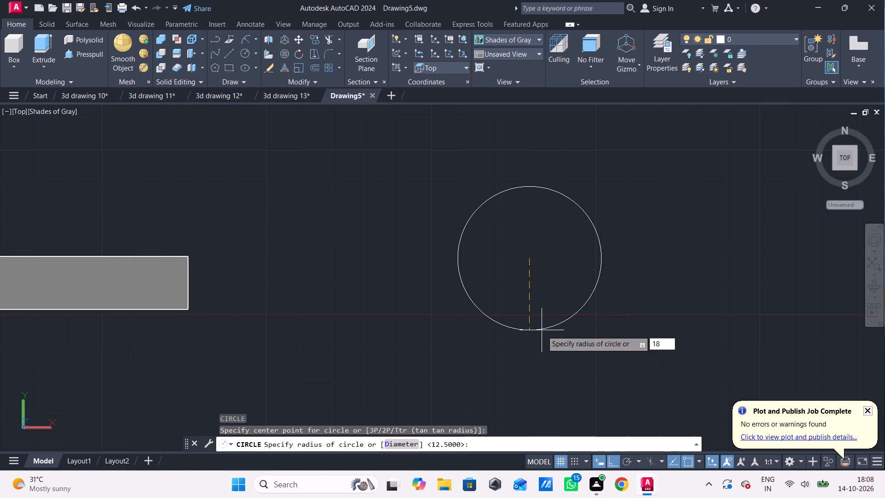
{"action": "key", "text": "Return"}
Add two circles of radius 12.5 and 6 concentric with the radius 18 circle.
{"action": "key", "text": "space"}
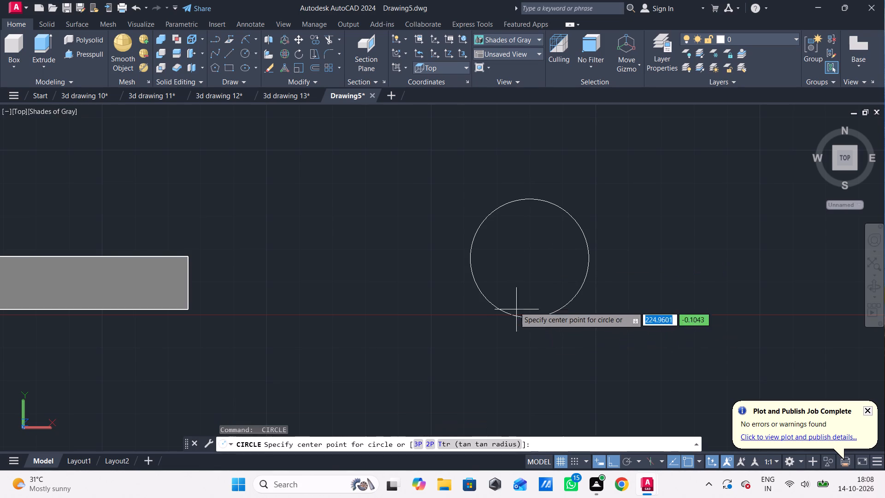
{"action": "left_click", "coordinate": [528, 262]}
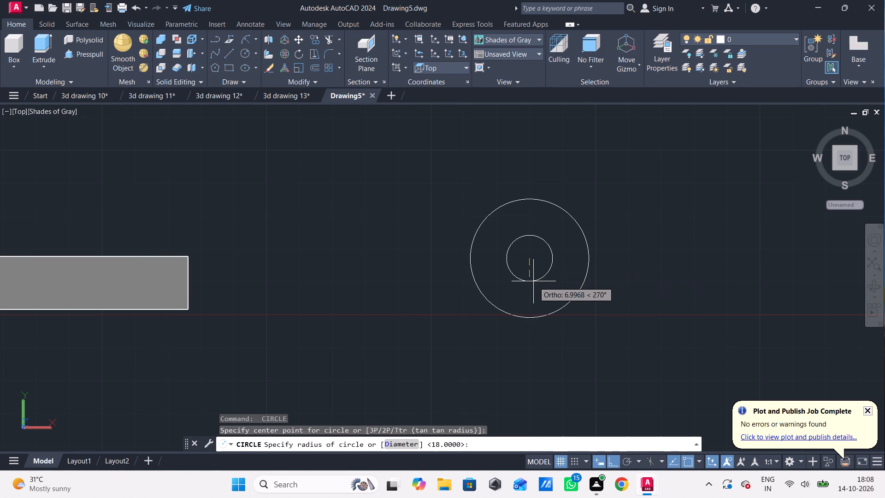
{"action": "type", "text": "1."}
{"action": "key", "text": "BackSpace"}
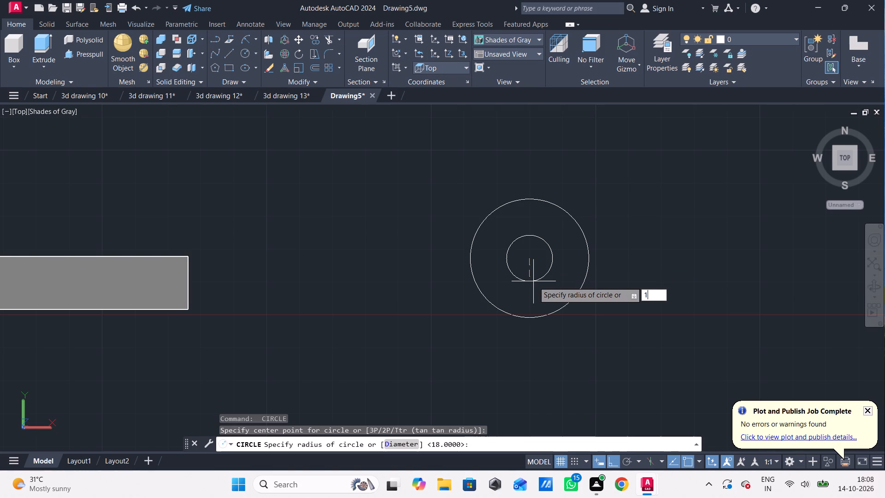
{"action": "type", "text": "2.5"}
{"action": "key", "text": "Return"}
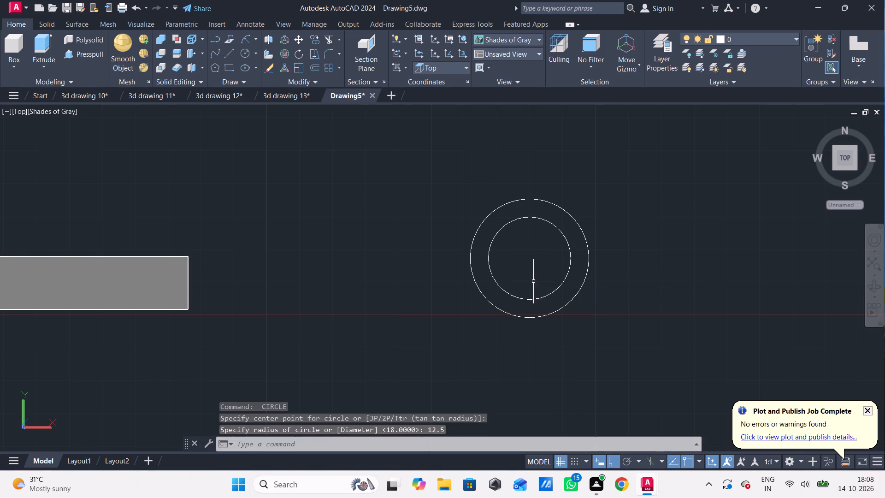
{"action": "key", "text": "space"}
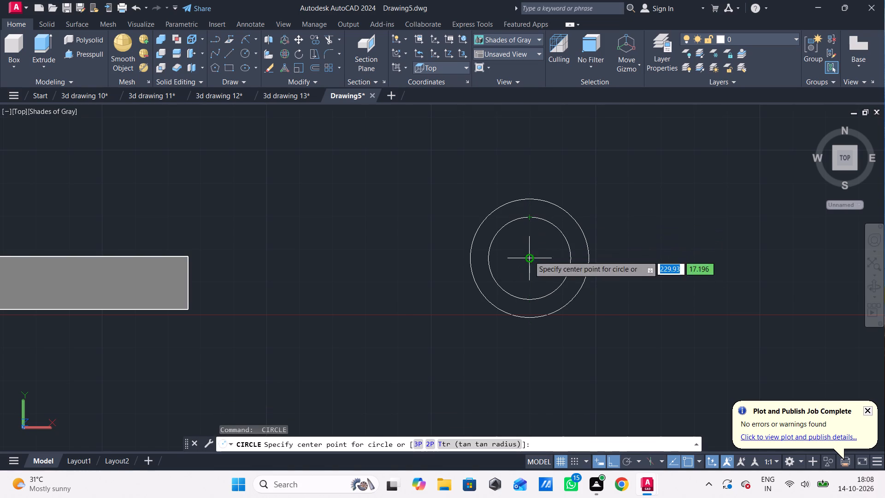
{"action": "left_click", "coordinate": [529, 258]}
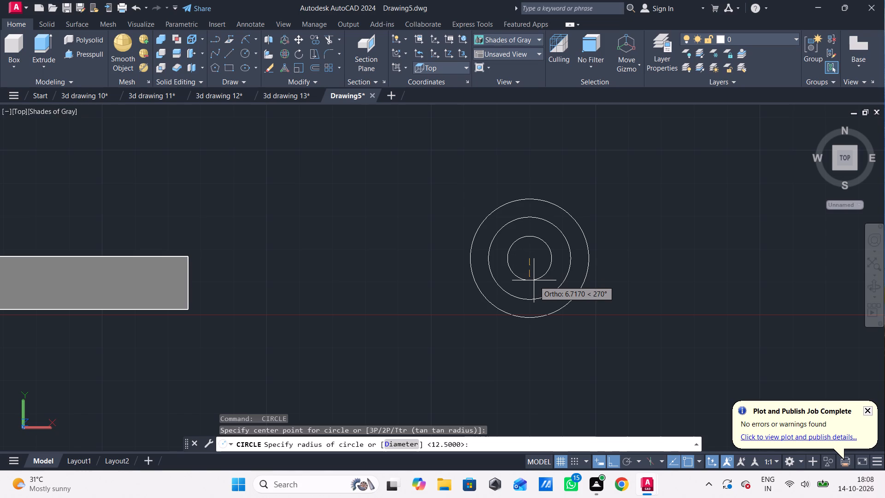
{"action": "key", "text": "6"}
{"action": "key", "text": "Return"}
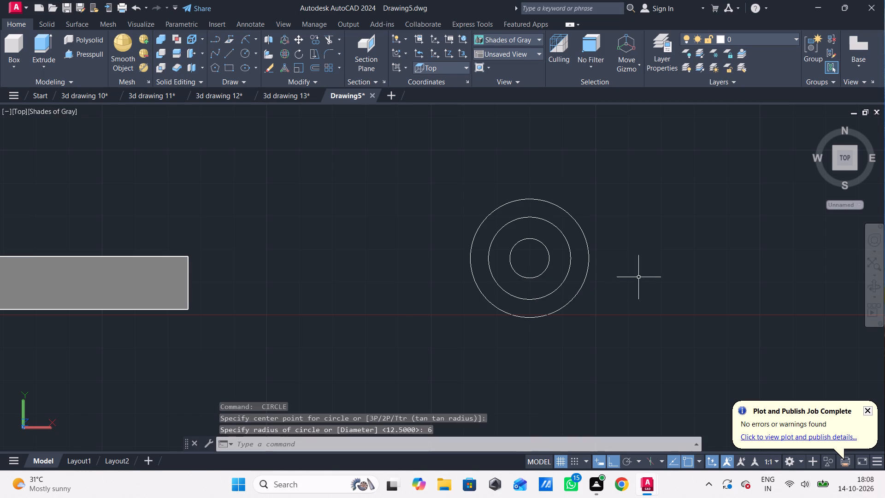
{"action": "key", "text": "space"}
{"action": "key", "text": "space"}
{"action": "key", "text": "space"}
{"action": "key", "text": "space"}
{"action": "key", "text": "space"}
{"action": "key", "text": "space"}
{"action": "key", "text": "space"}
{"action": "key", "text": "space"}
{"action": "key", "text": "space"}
Presspull the ring between the radius 18 and radius 12.5 circles upward by 16.
{"action": "middle_click_drag", "start_coordinate": [645, 274], "coordinate": [633, 288]}
{"action": "middle_click_drag", "start_coordinate": [692, 280], "coordinate": [693, 280], "text": "shift"}
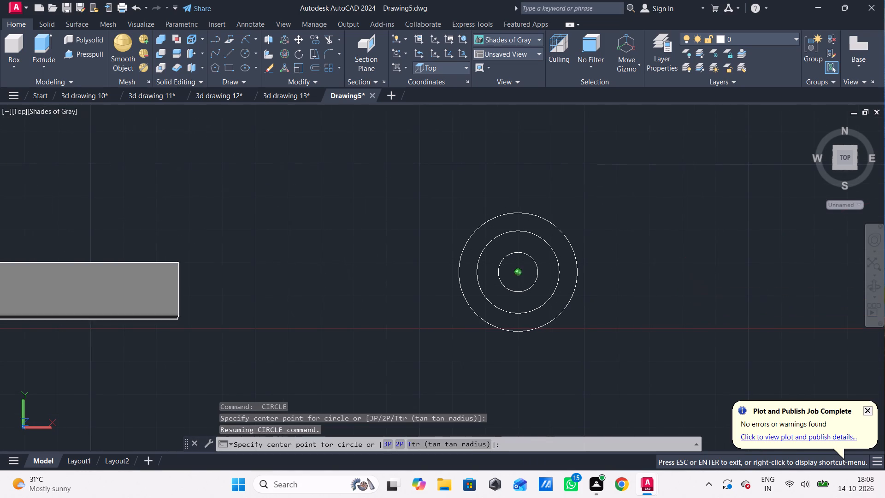
{"action": "middle_click_drag", "start_coordinate": [693, 280], "coordinate": [667, 285], "text": "shift"}
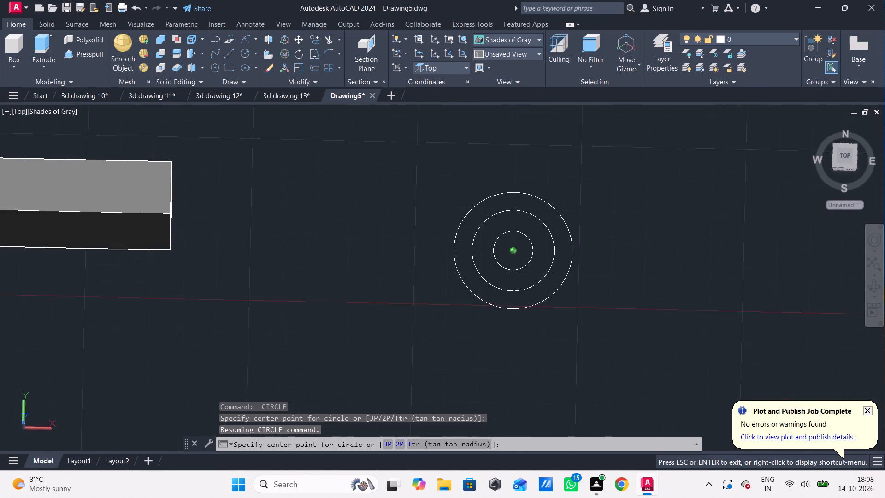
{"action": "middle_click_drag", "start_coordinate": [667, 285], "coordinate": [673, 277], "text": "shift"}
{"action": "middle_click_drag", "start_coordinate": [674, 264], "coordinate": [664, 243]}
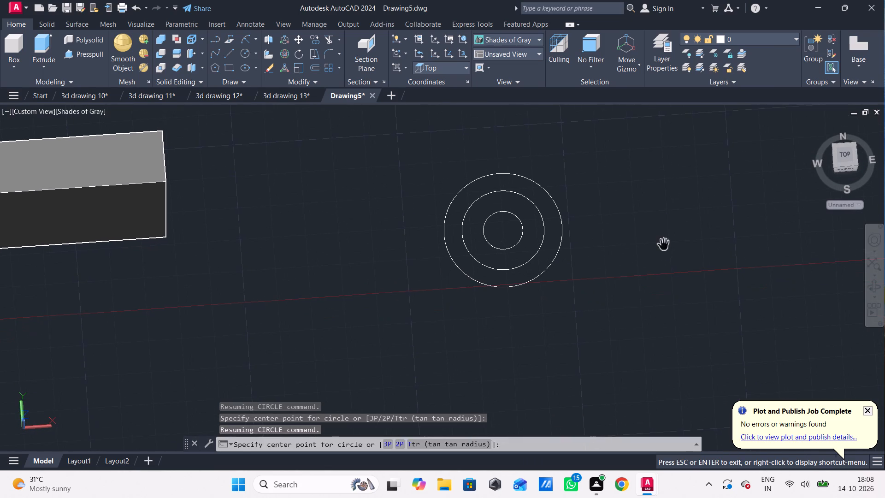
{"action": "left_click", "coordinate": [94, 53]}
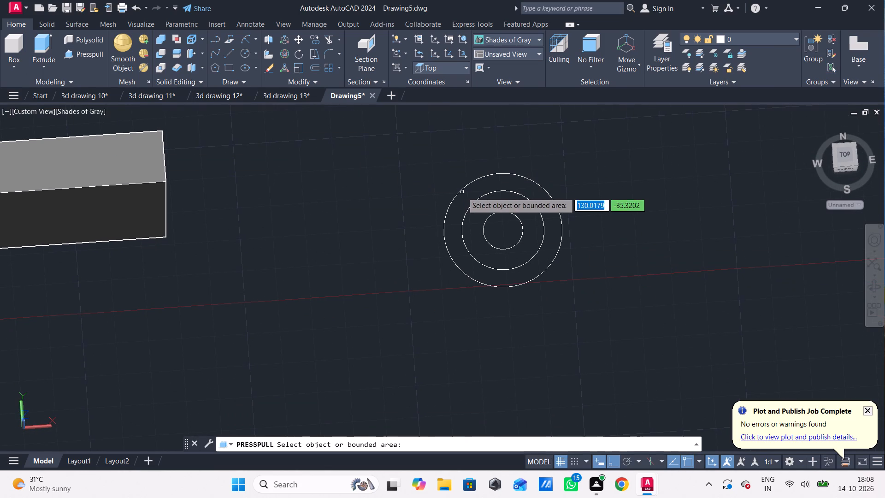
{"action": "left_click", "coordinate": [463, 194]}
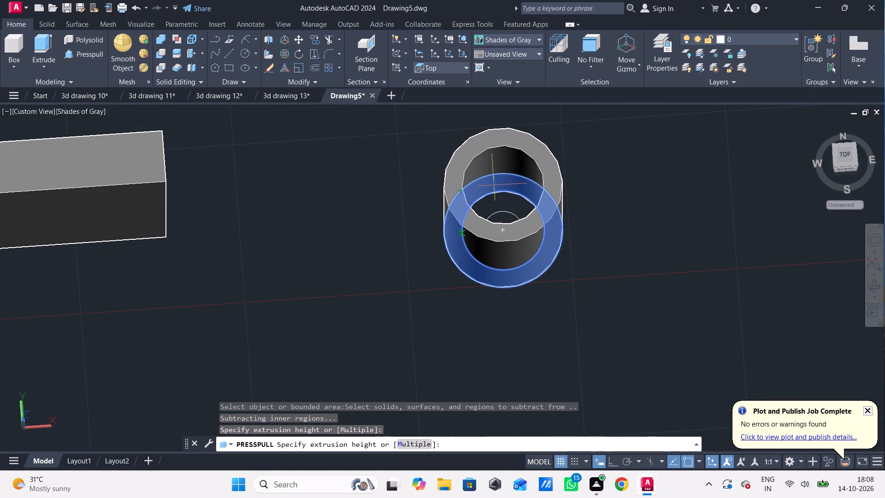
{"action": "type", "text": "16"}
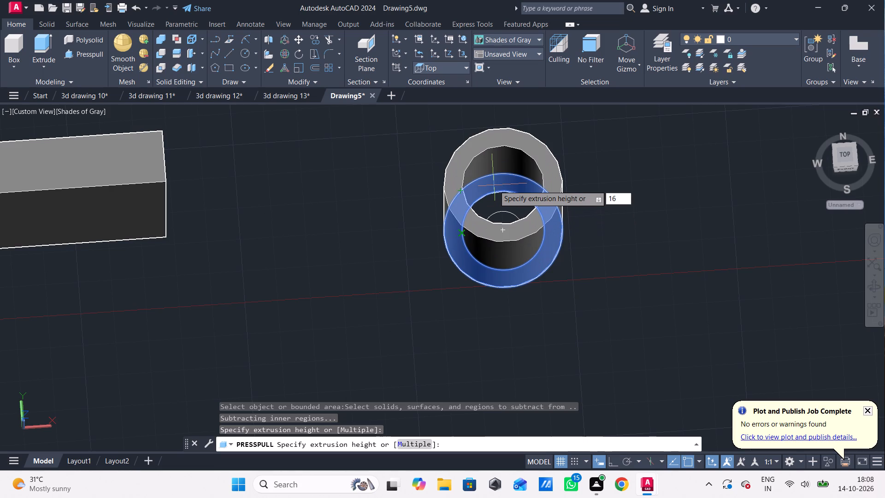
{"action": "key", "text": "Return"}
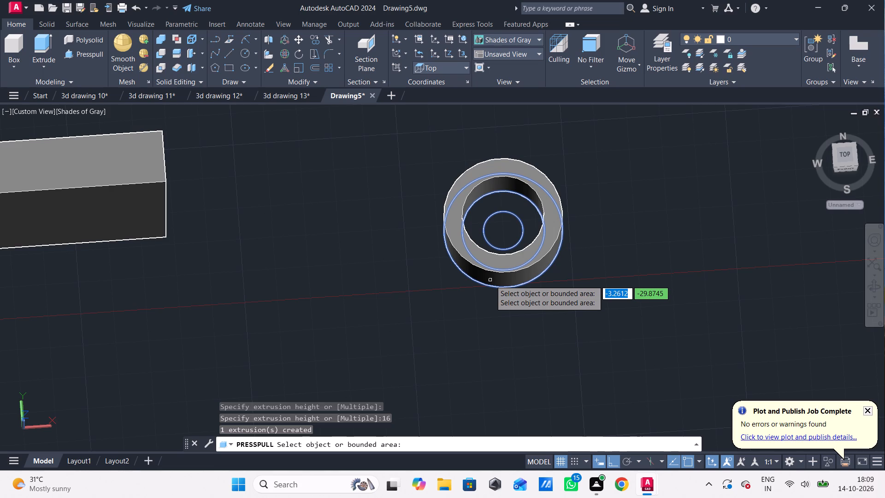
Presspull the inner ring between the radius 12.5 and radius 6 circles upward by 19.
{"action": "left_click", "coordinate": [505, 198]}
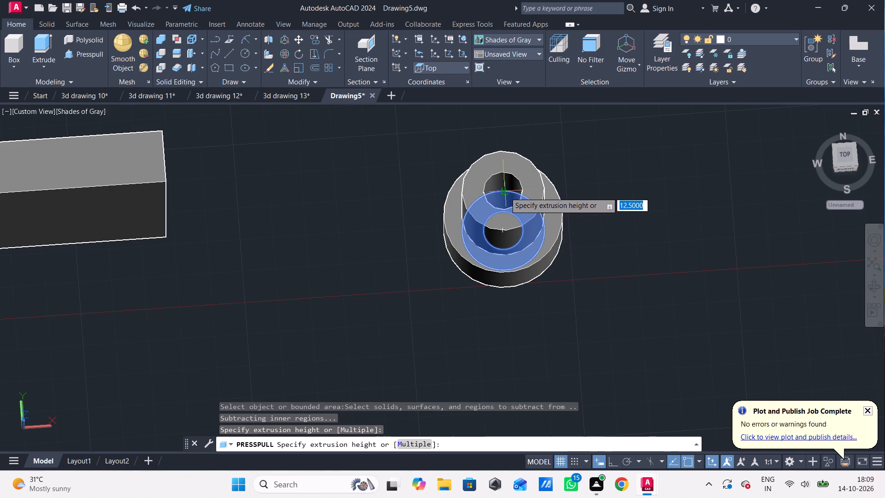
{"action": "key", "text": "1"}
{"action": "key", "text": "9"}
{"action": "key", "text": "Return"}
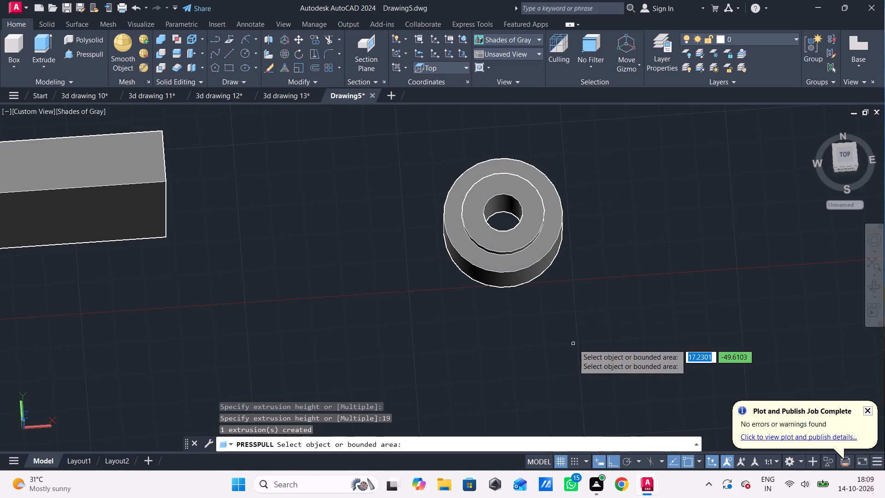
Presspull the inner ring's underside face outward by 3 below the outer ring and end the command.
{"action": "middle_click_drag", "start_coordinate": [573, 344], "coordinate": [585, 212], "text": "shift"}
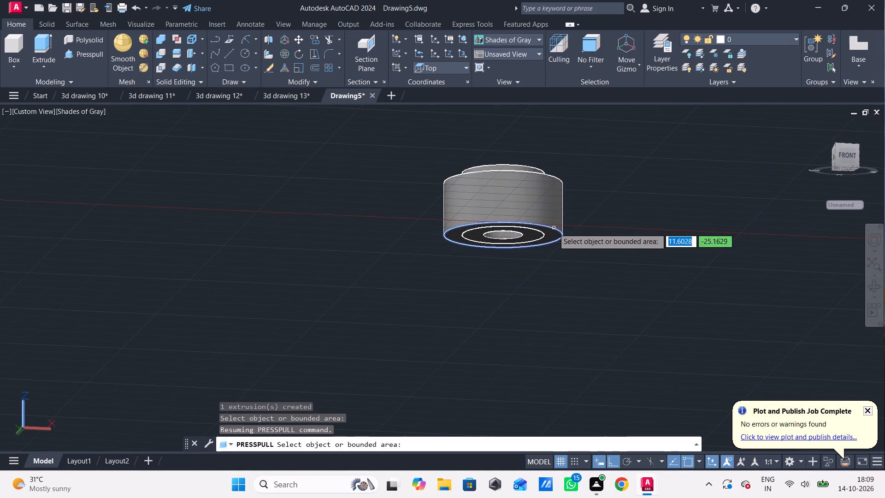
{"action": "middle_click_drag", "start_coordinate": [540, 244], "coordinate": [540, 208], "text": "shift"}
{"action": "left_click", "coordinate": [528, 223]}
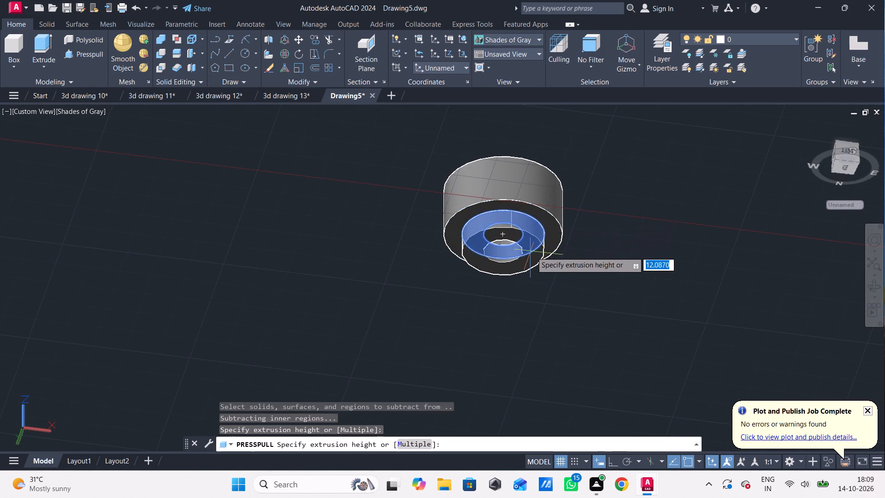
{"action": "key", "text": "3"}
{"action": "key", "text": "Return"}
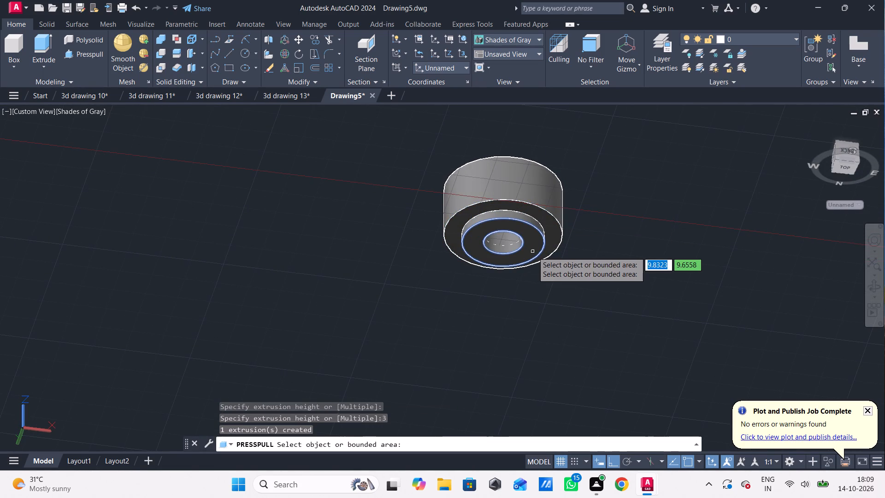
{"action": "middle_click_drag", "start_coordinate": [574, 246], "coordinate": [570, 284], "text": "shift"}
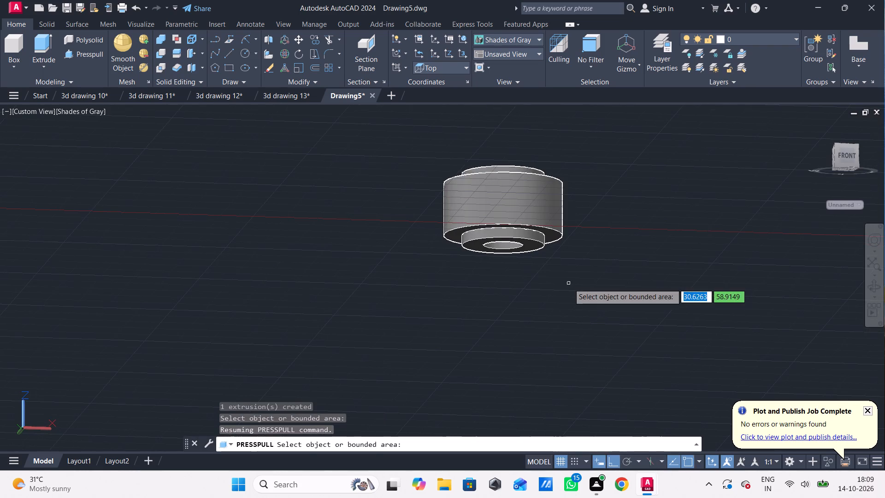
{"action": "key", "text": "Escape"}
Examine the stepped cylindrical part from several angles, along with its location relative to the stepped base solid.
{"action": "middle_click_drag", "start_coordinate": [585, 278], "coordinate": [598, 259], "text": "shift"}
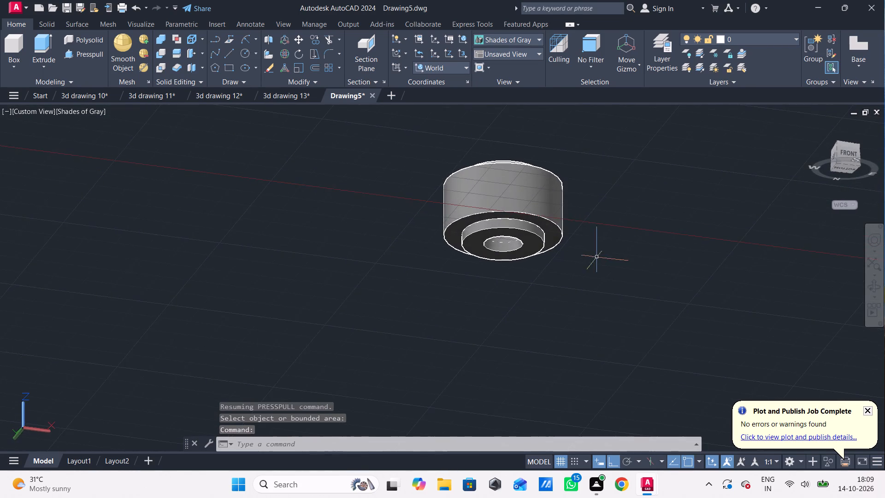
{"action": "scroll", "coordinate": [596, 256], "scroll_direction": "down", "scroll_amount": 3}
{"action": "middle_click_drag", "start_coordinate": [595, 258], "coordinate": [590, 275]}
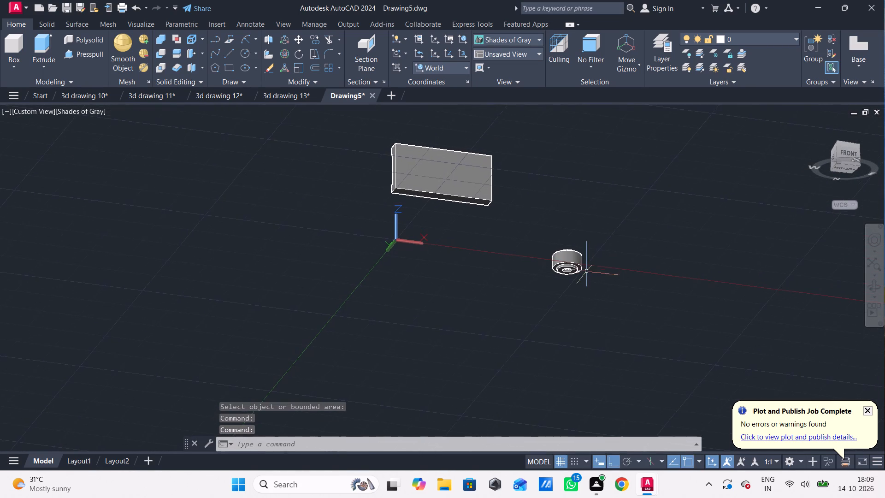
{"action": "middle_click_drag", "start_coordinate": [590, 259], "coordinate": [568, 267], "text": "shift"}
{"action": "scroll", "coordinate": [568, 267], "scroll_direction": "up", "scroll_amount": 3, "text": "shift"}
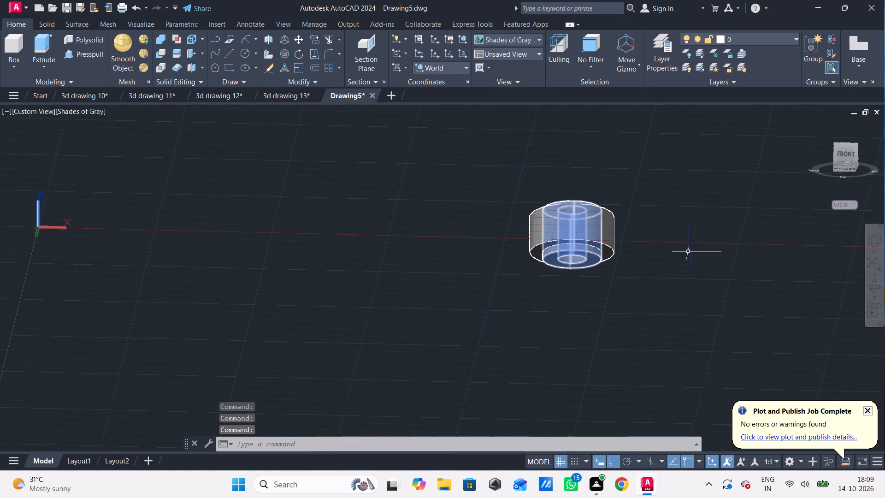
{"action": "middle_click_drag", "start_coordinate": [733, 264], "coordinate": [652, 281], "text": "shift"}
{"action": "scroll", "coordinate": [645, 276], "scroll_direction": "down", "scroll_amount": 2}
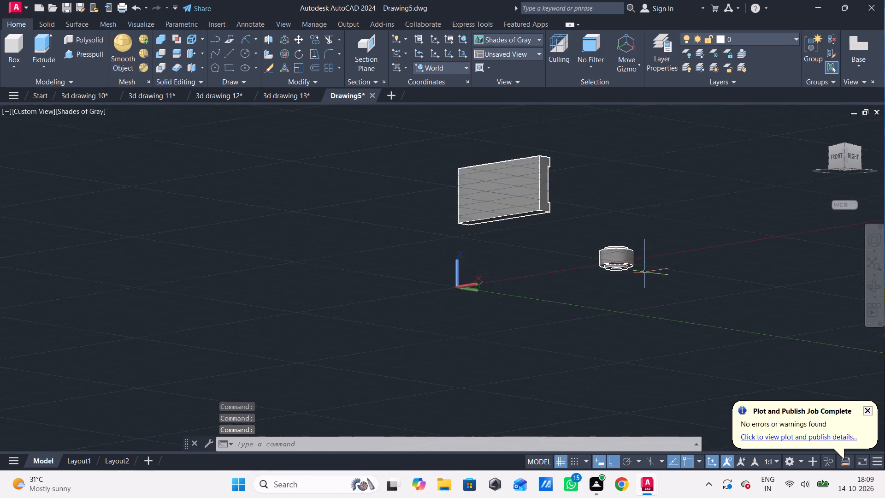
{"action": "scroll", "coordinate": [645, 271], "scroll_direction": "down", "scroll_amount": 1}
{"action": "middle_click_drag", "start_coordinate": [645, 271], "coordinate": [649, 271], "text": "shift"}
{"action": "scroll", "coordinate": [645, 271], "scroll_direction": "up", "scroll_amount": 4, "text": "shift"}
{"action": "scroll", "coordinate": [655, 268], "scroll_direction": "up", "scroll_amount": 1}
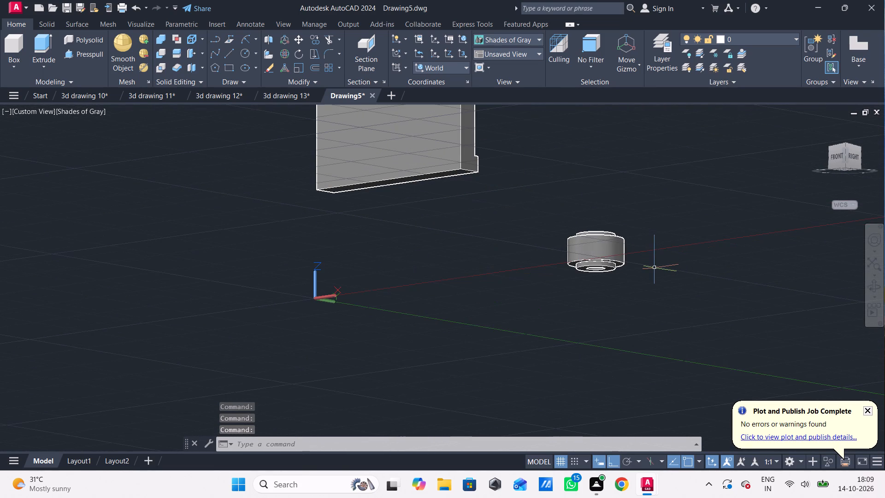
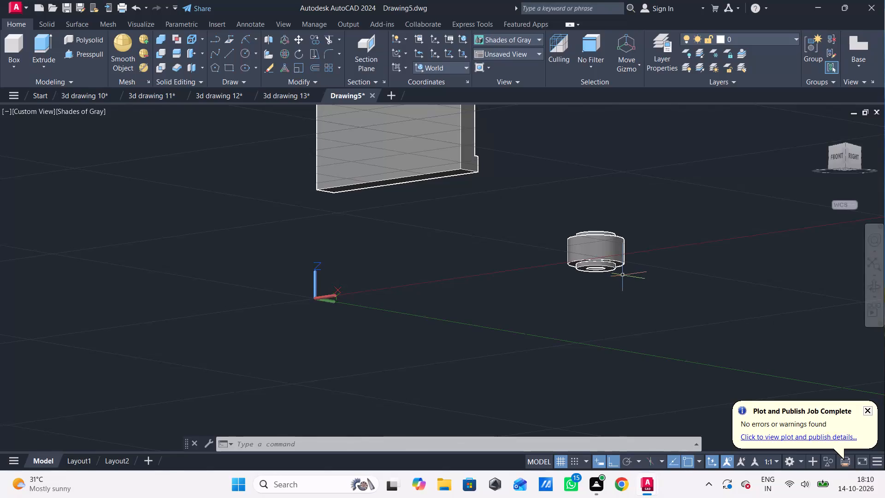
Draw a 110 line from the midpoint of the base solid's upper front edge, straight outward from the front face along negative Y.
{"action": "middle_click_drag", "start_coordinate": [562, 230], "coordinate": [560, 277]}
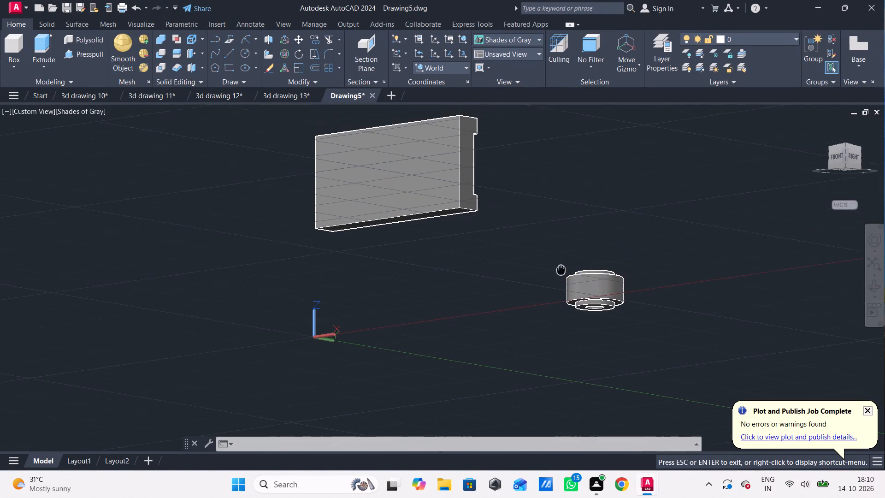
{"action": "middle_click_drag", "start_coordinate": [560, 277], "coordinate": [555, 342]}
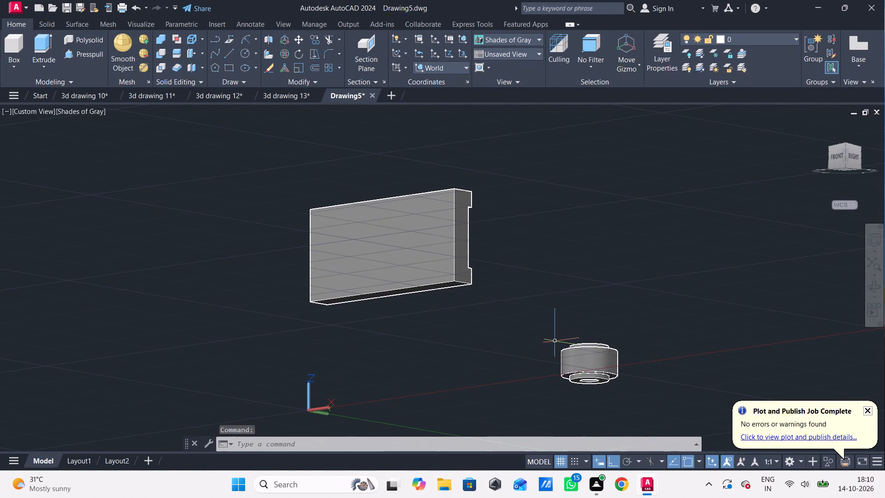
{"action": "type", "text": "l"}
{"action": "key", "text": "space"}
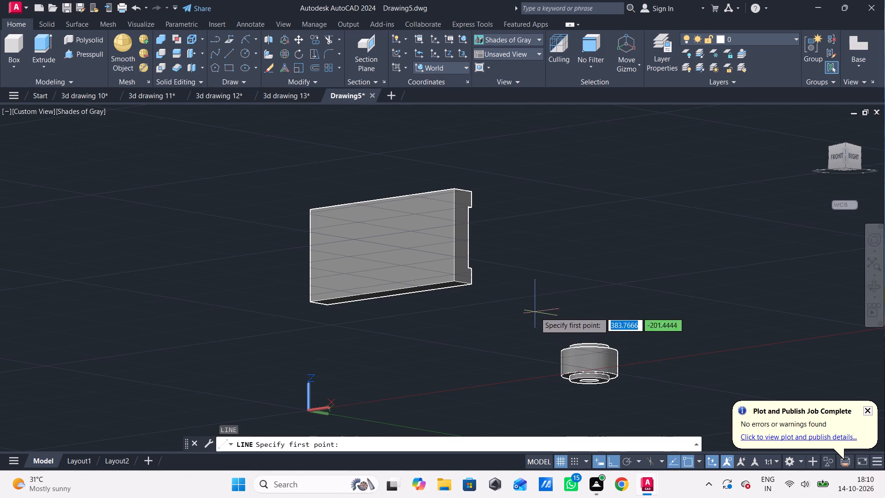
{"action": "middle_click_drag", "start_coordinate": [535, 310], "coordinate": [515, 344], "text": "shift"}
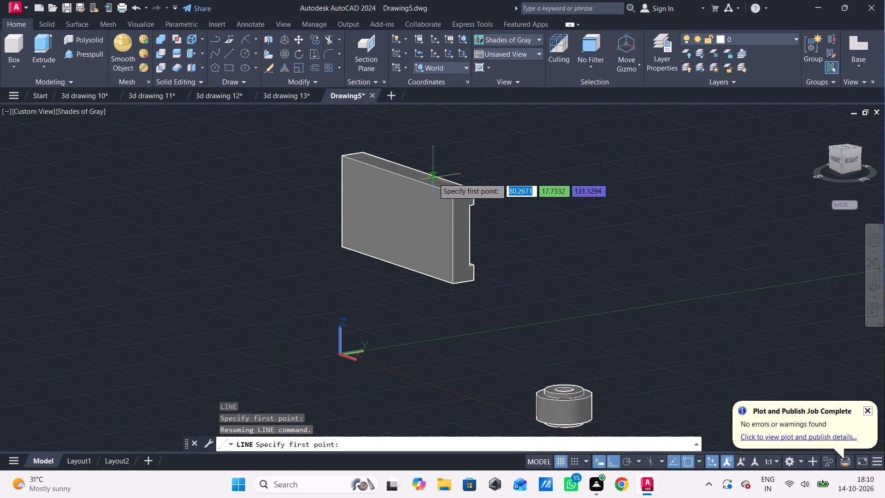
{"action": "left_click", "coordinate": [400, 175]}
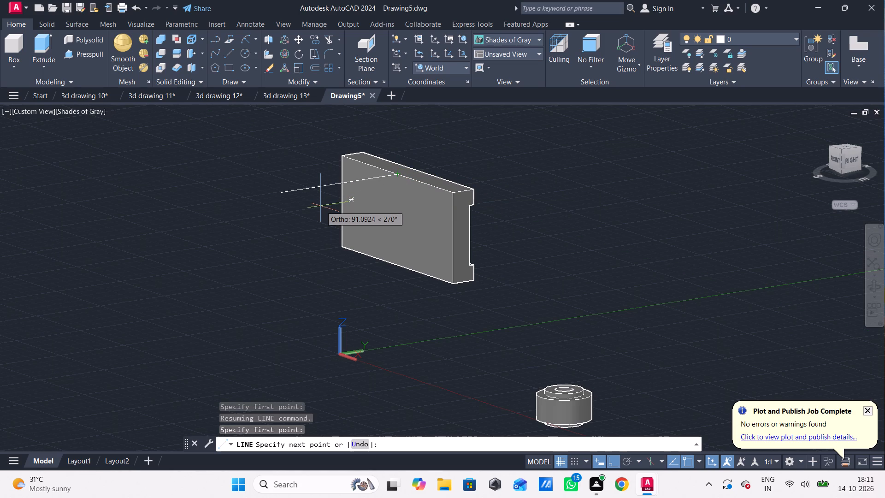
{"action": "key", "text": "1"}
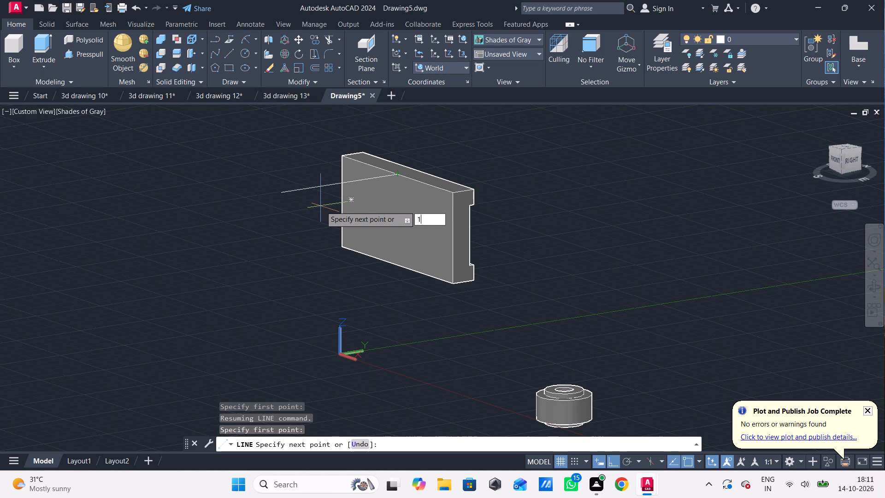
{"action": "type", "text": "10"}
{"action": "key", "text": "Return"}
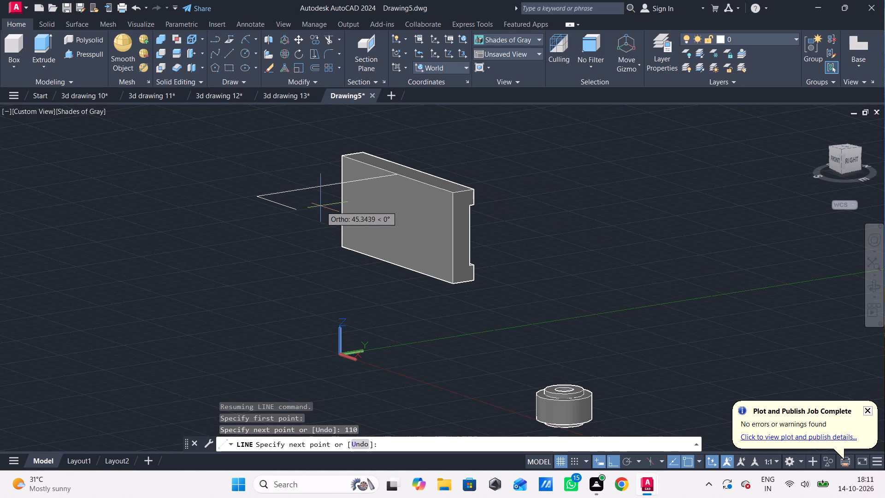
{"action": "key", "text": "Escape"}
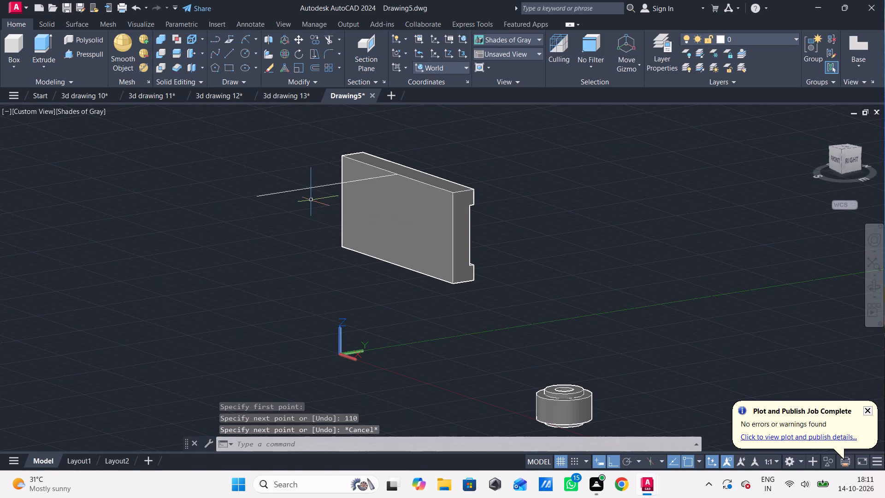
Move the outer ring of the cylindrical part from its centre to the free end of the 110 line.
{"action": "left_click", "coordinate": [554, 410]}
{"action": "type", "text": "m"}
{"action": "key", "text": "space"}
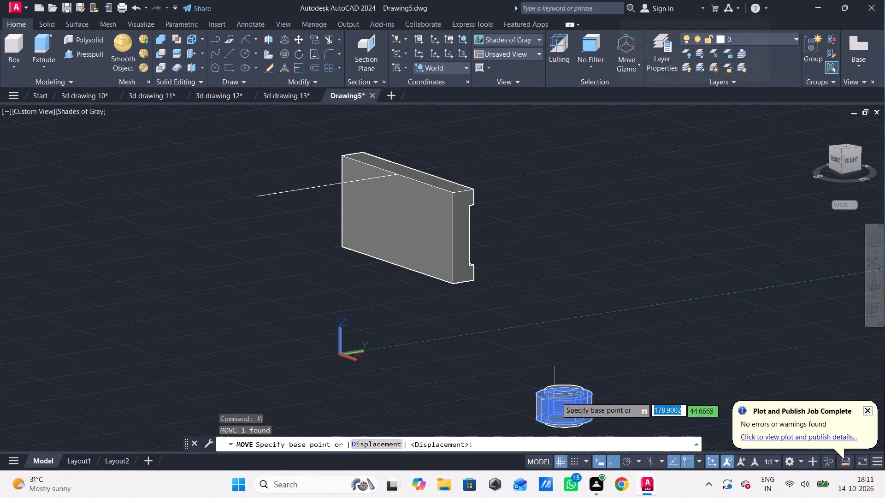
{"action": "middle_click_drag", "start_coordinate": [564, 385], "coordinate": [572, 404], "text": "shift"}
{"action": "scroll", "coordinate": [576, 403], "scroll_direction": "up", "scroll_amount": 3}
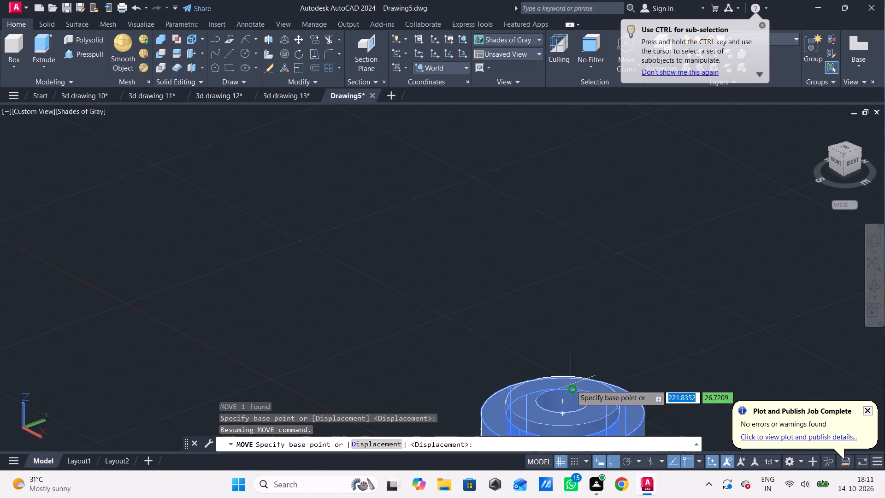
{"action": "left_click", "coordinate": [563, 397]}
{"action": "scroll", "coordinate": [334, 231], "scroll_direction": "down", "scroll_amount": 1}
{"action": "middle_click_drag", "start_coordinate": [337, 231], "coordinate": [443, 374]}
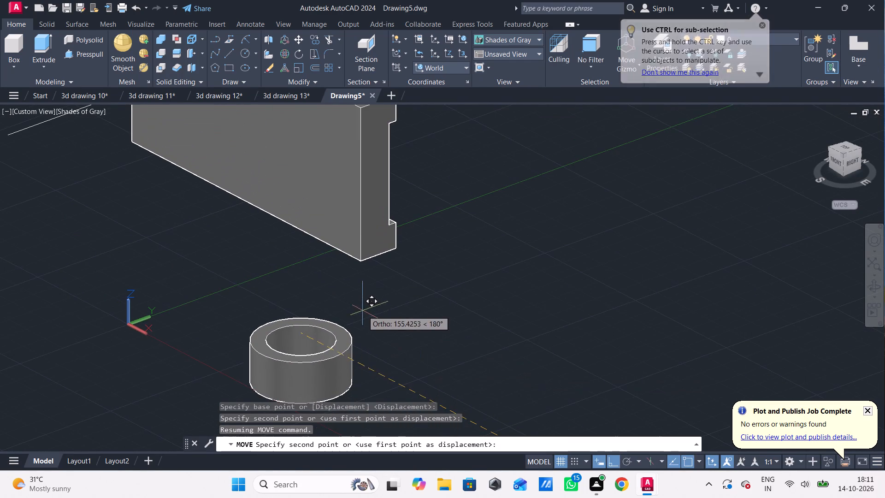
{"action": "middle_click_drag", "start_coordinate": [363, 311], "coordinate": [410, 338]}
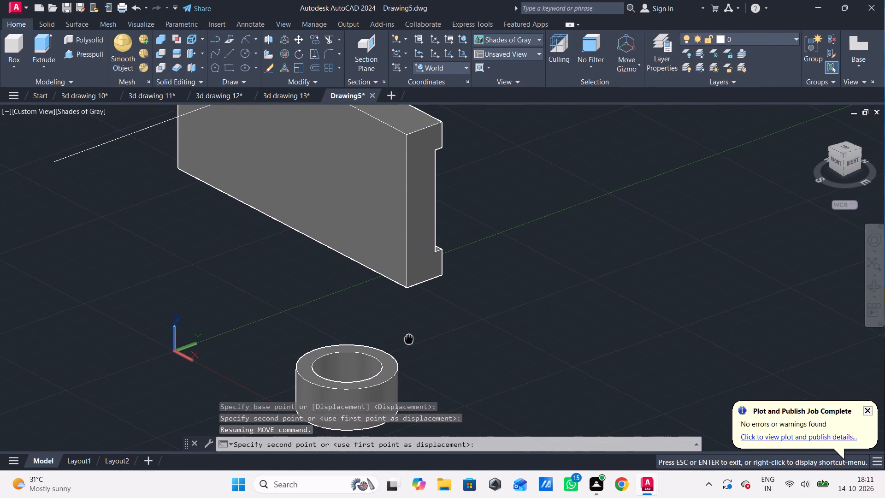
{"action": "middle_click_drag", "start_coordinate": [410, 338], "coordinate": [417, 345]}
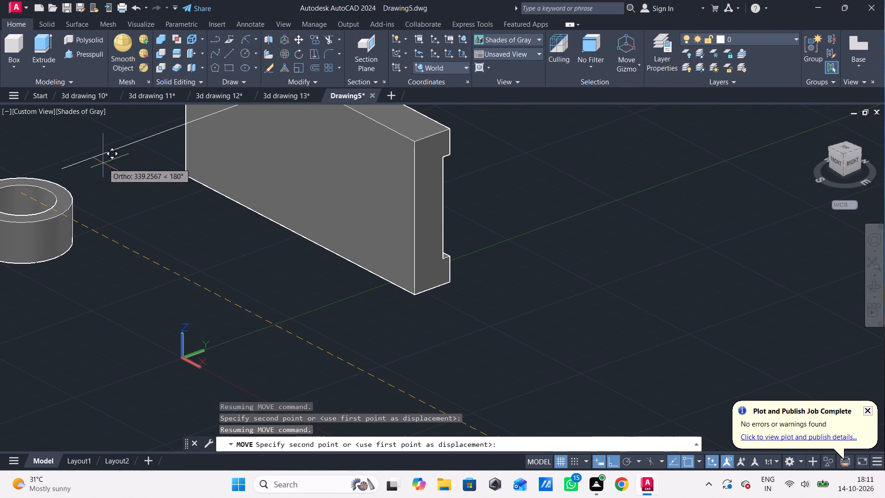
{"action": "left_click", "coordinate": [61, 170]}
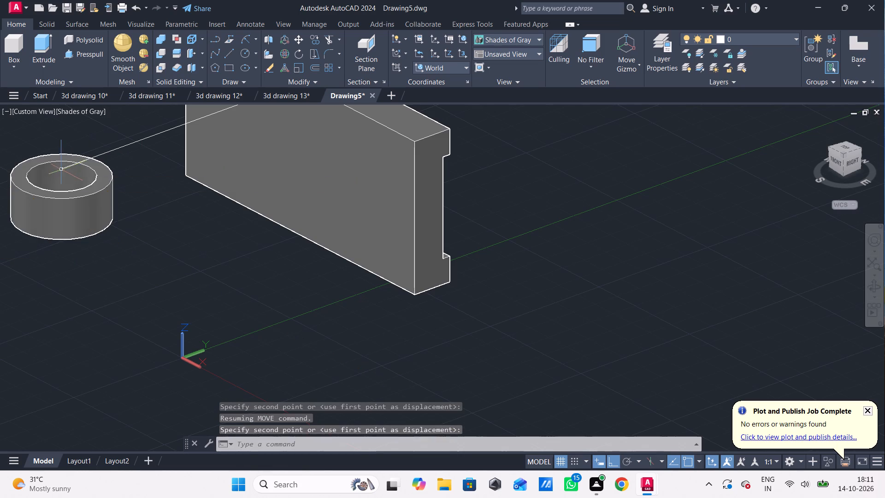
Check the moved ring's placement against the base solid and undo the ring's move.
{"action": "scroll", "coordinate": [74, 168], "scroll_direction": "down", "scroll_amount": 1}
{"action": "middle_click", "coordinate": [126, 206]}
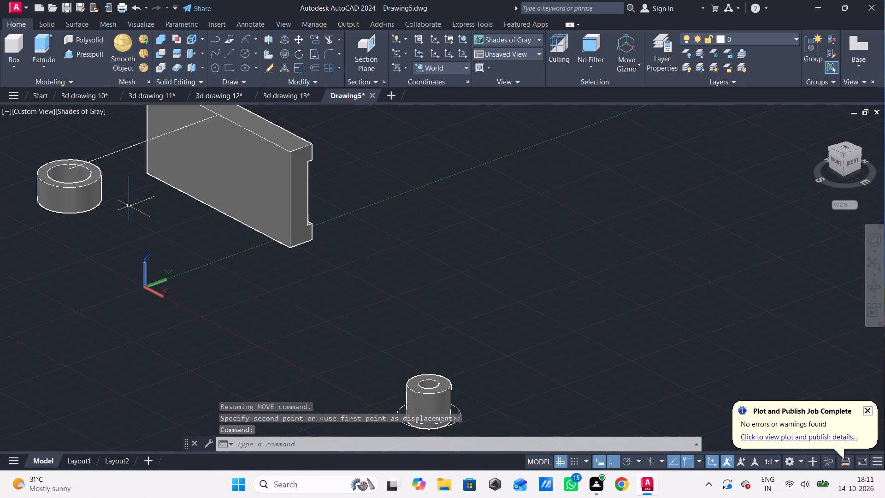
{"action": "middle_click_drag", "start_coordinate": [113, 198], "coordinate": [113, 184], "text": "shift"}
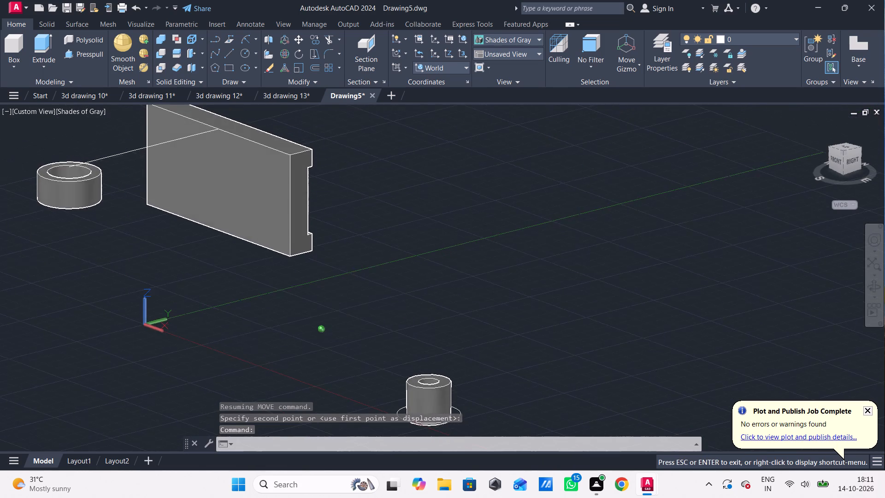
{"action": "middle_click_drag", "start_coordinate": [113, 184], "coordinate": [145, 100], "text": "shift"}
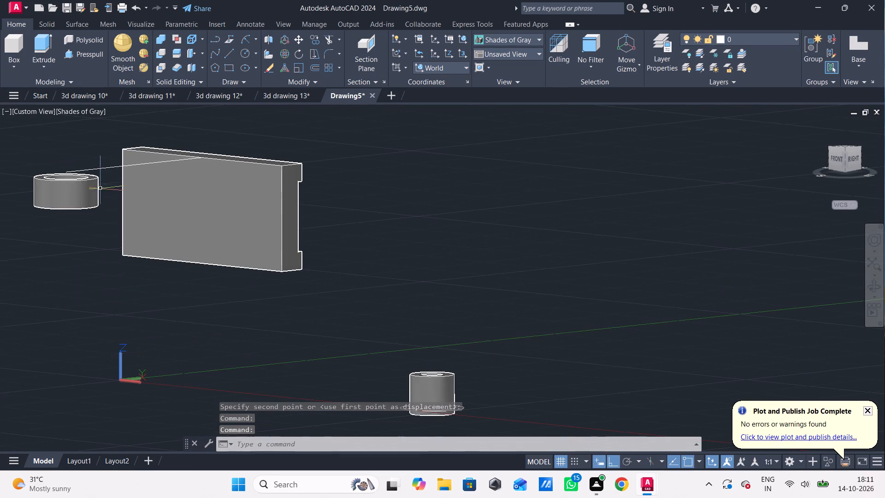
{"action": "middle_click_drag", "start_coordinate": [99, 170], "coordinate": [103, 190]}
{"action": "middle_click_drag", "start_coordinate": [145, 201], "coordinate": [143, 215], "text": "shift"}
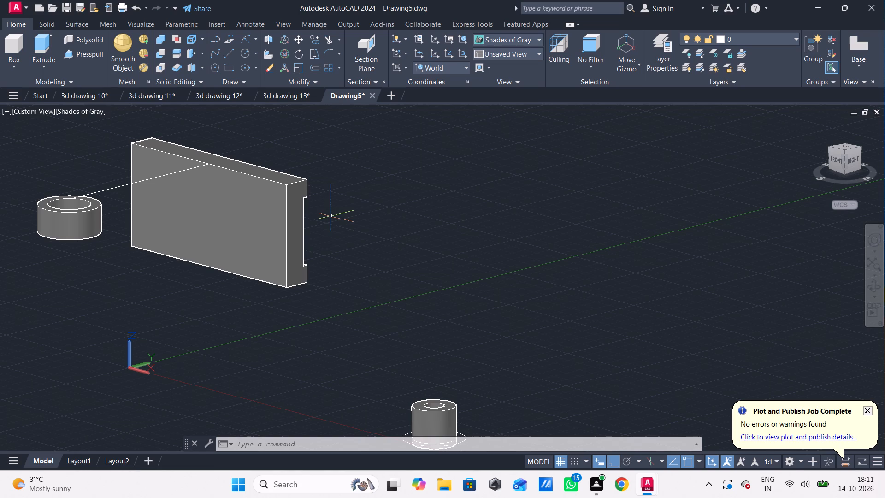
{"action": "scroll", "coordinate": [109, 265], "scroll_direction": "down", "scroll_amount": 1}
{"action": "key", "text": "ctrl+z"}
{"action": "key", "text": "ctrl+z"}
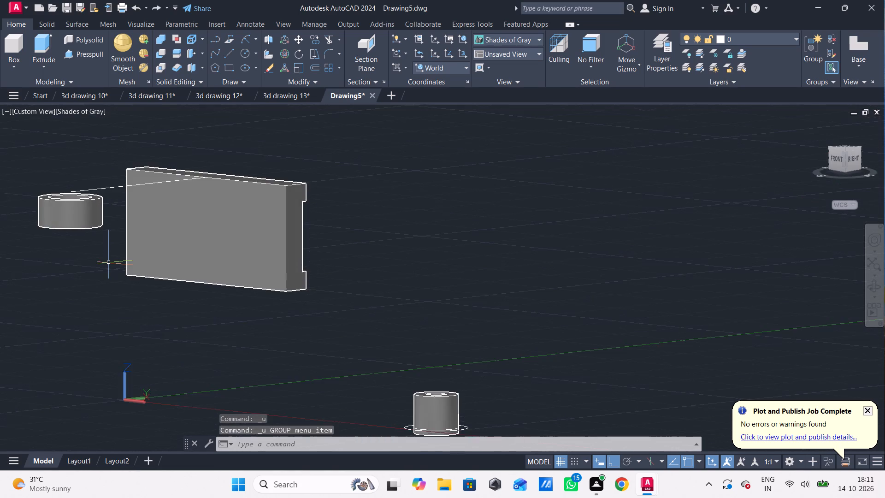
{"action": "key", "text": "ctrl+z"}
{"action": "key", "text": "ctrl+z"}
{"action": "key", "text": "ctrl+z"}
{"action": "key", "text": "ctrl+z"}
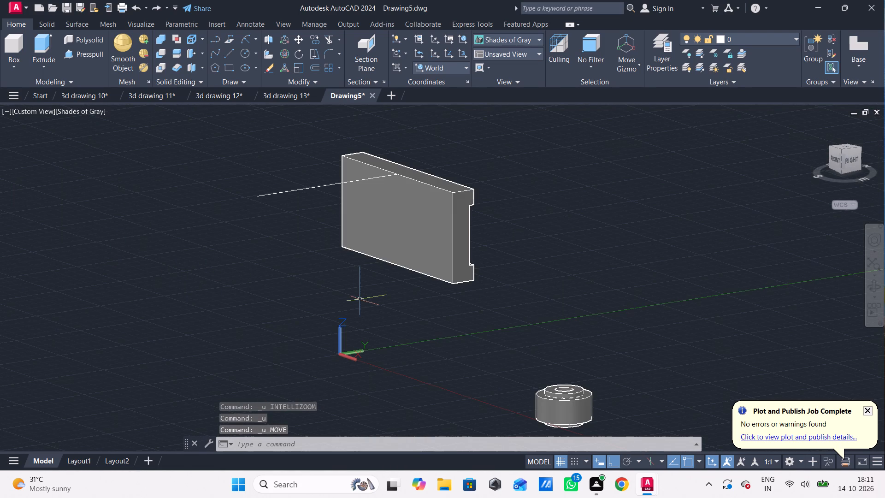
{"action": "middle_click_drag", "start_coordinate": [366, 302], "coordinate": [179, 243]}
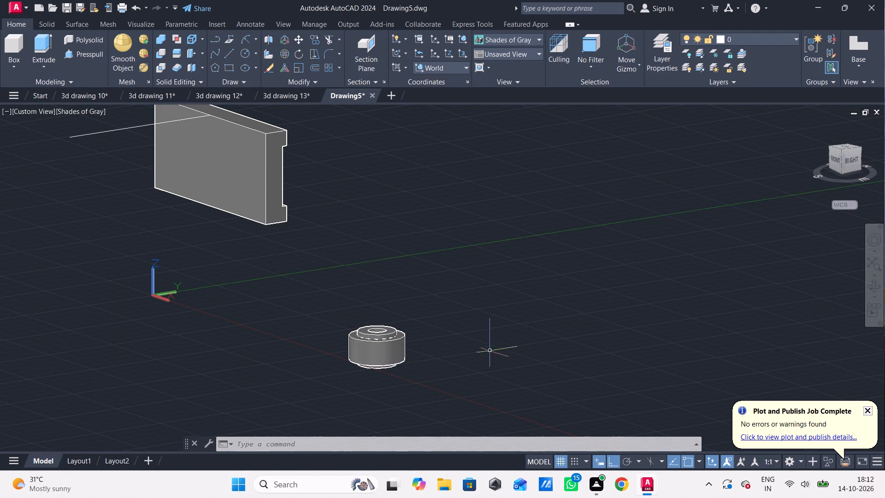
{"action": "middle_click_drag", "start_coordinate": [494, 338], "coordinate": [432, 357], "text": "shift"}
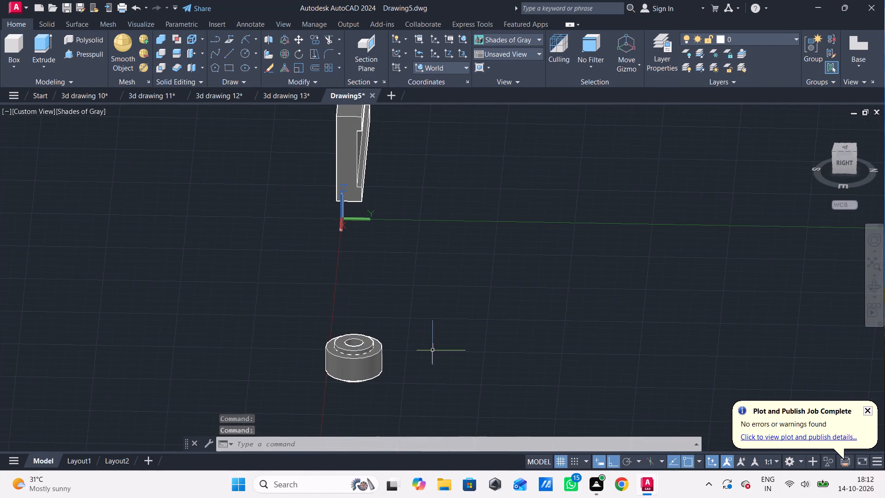
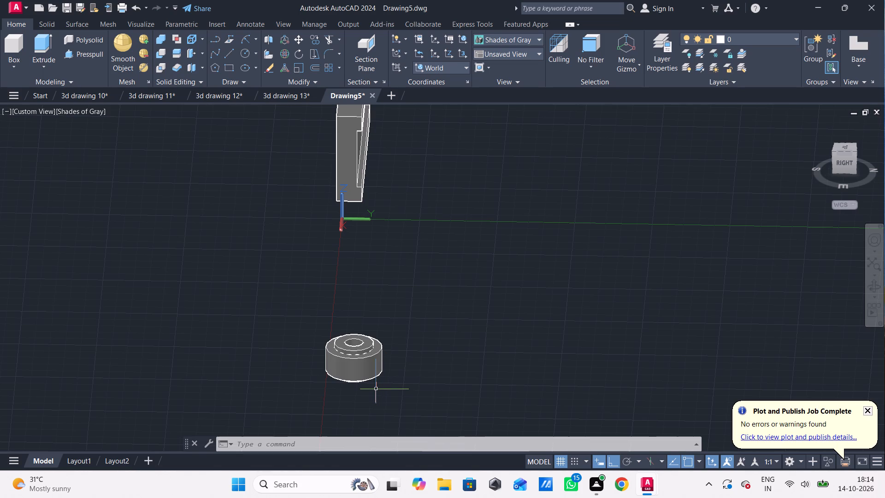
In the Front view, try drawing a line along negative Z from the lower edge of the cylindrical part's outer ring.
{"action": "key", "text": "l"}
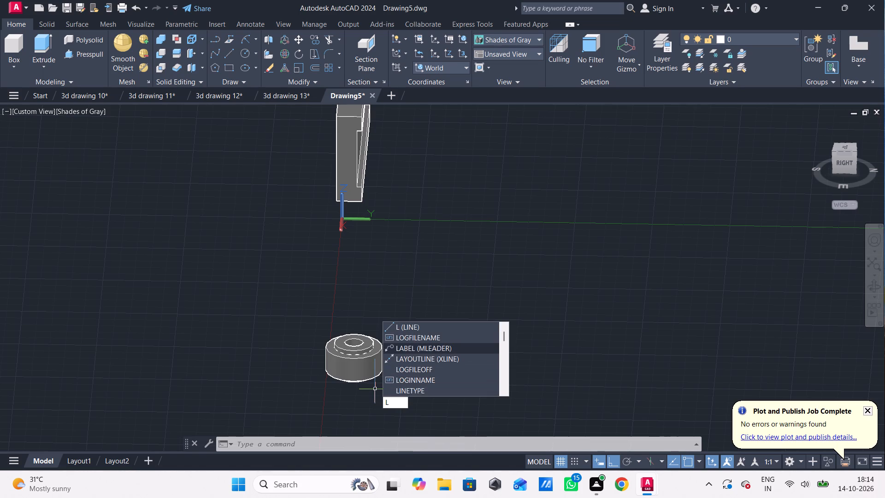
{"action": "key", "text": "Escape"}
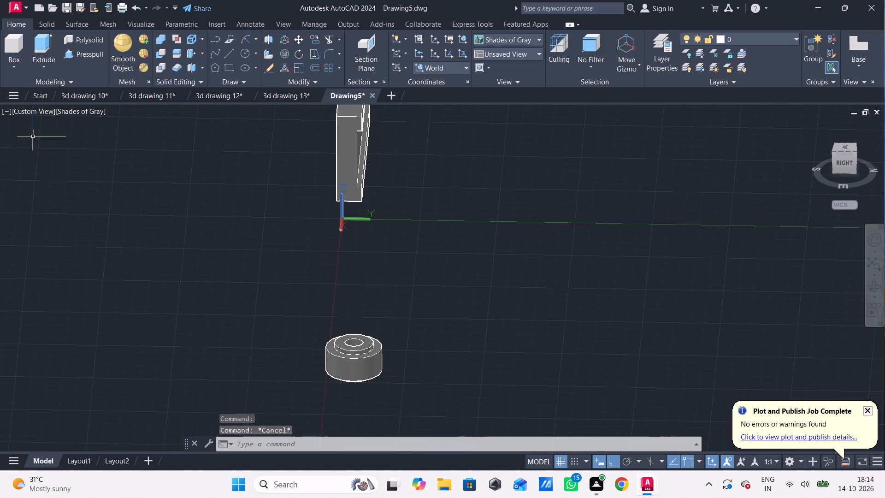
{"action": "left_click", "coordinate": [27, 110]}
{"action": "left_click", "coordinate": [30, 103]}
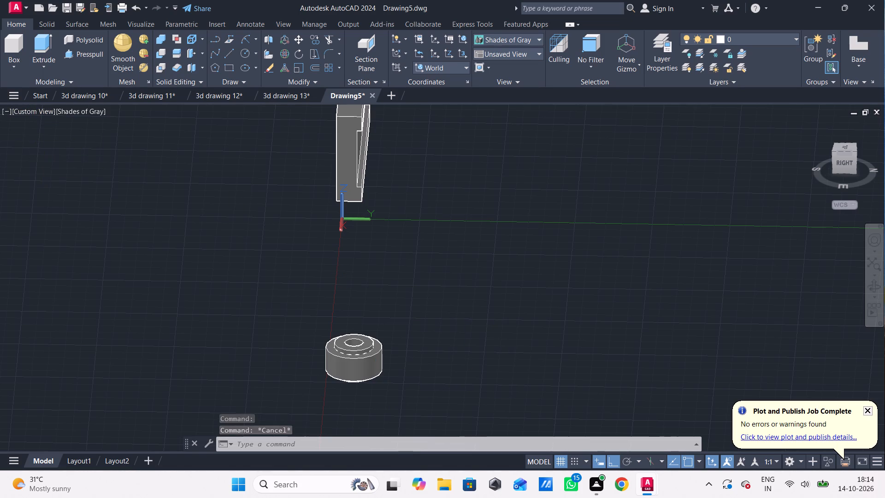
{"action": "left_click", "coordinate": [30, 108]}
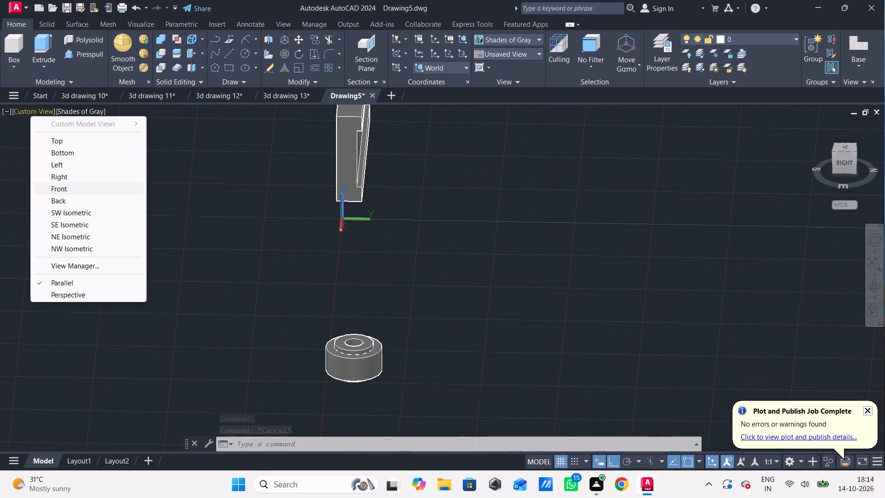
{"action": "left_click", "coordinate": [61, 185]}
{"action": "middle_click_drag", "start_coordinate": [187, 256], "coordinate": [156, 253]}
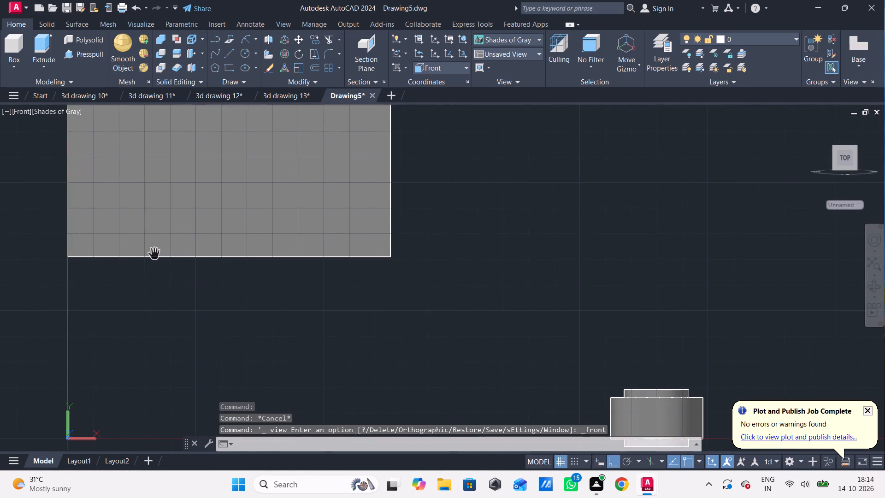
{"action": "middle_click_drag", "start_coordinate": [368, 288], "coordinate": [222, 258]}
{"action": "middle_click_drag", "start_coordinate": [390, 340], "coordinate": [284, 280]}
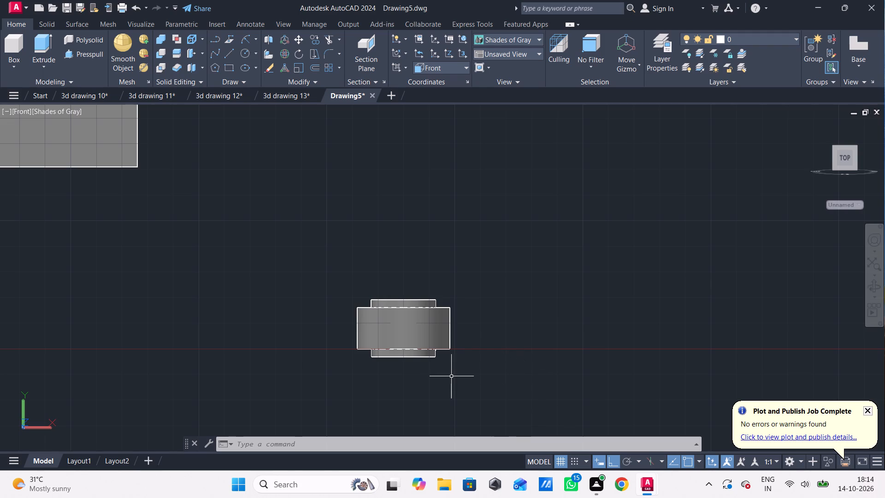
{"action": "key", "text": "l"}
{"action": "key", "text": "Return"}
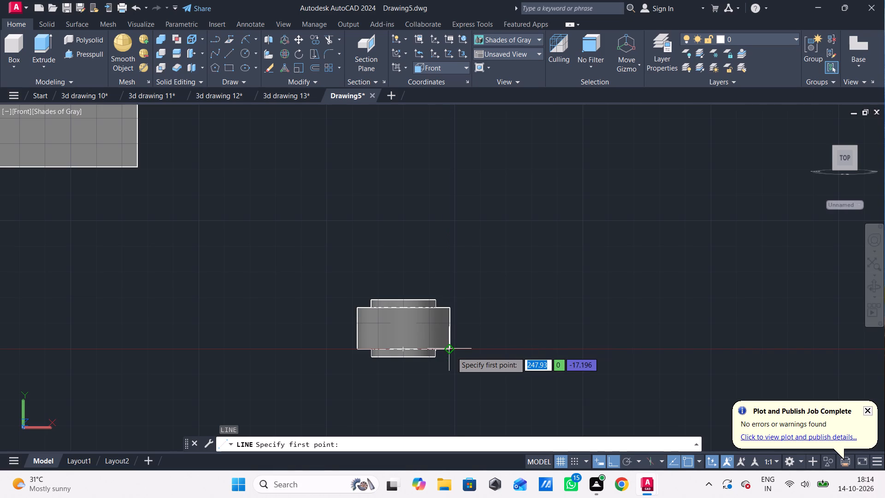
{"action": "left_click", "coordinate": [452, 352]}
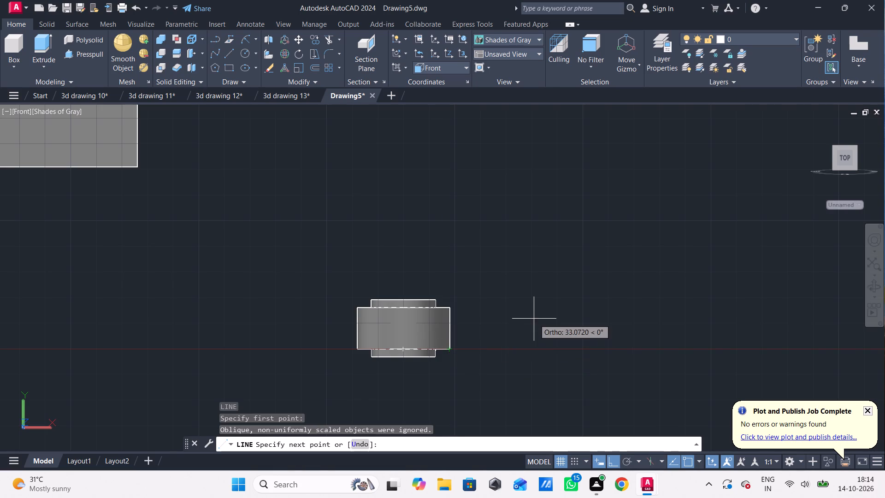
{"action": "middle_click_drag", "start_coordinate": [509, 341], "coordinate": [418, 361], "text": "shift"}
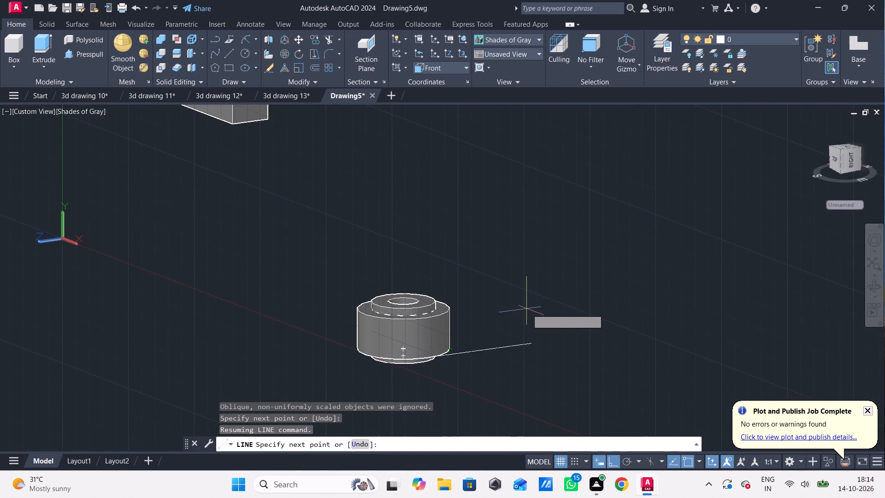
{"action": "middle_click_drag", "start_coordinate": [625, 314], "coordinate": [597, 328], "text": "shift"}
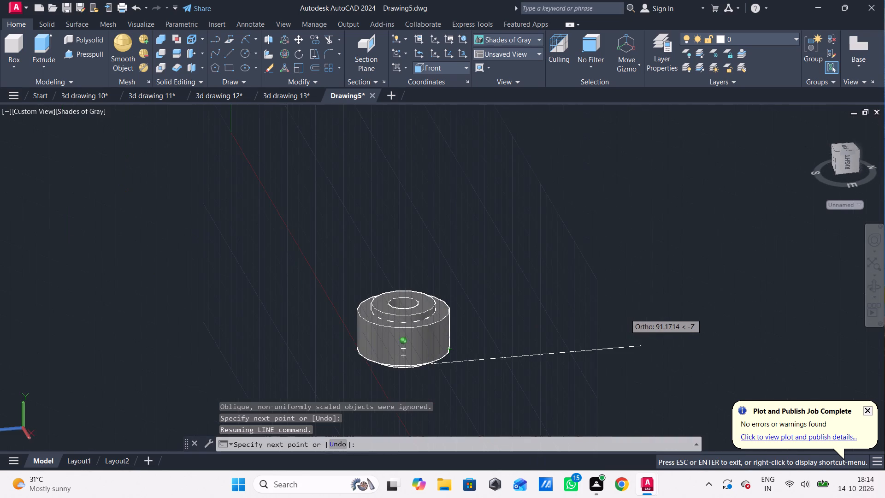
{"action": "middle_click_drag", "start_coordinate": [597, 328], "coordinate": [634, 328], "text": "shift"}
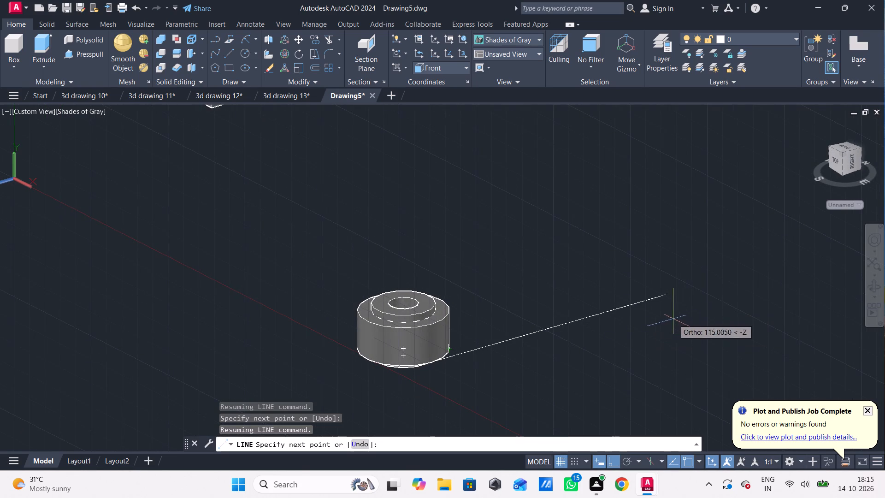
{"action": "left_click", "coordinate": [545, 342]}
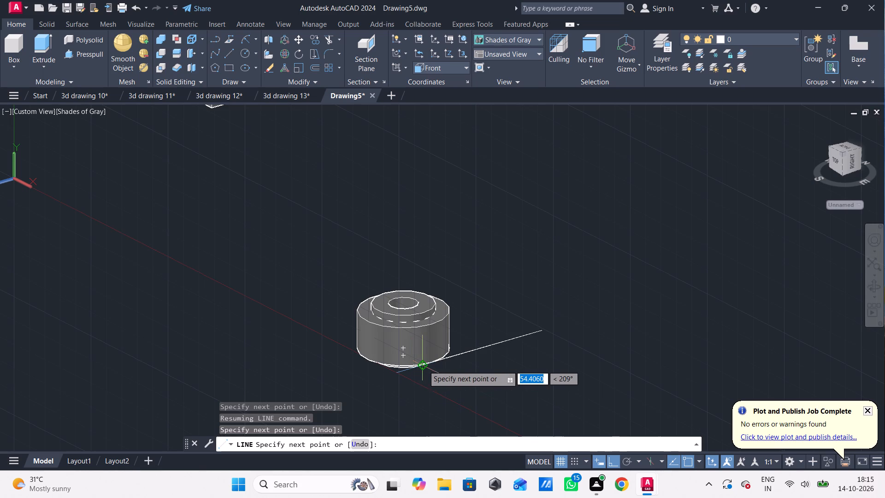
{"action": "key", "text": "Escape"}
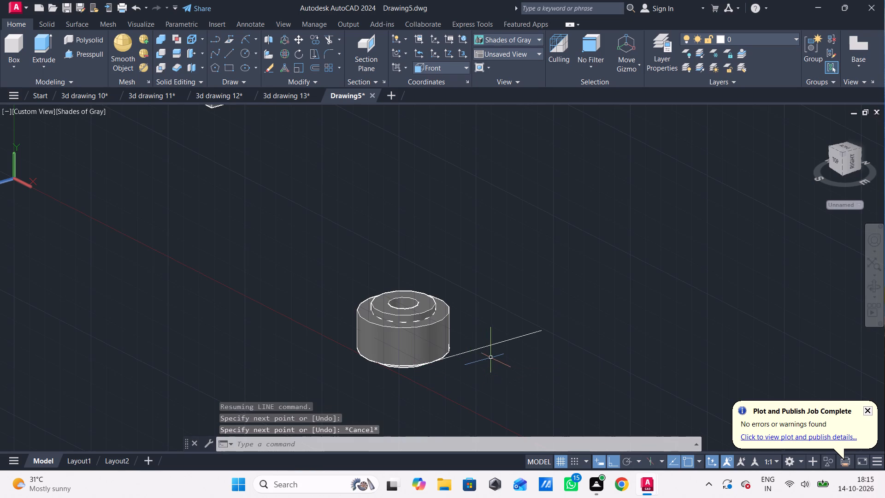
Undo the line and the earlier press-pull work on the cylindrical part, back to three flat concentric circles in the Top view.
{"action": "key", "text": "ctrl+z"}
{"action": "key", "text": "ctrl+z"}
{"action": "key", "text": "ctrl+z"}
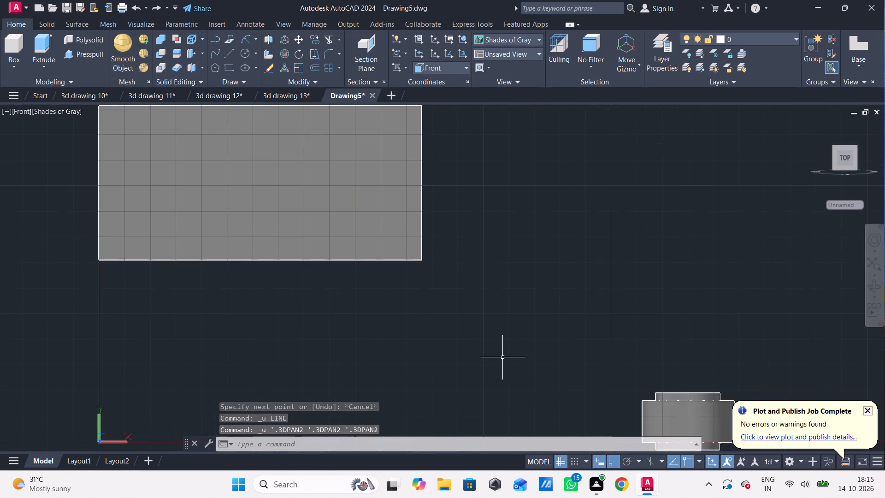
{"action": "key", "text": "ctrl+z"}
{"action": "key", "text": "ctrl+z"}
{"action": "key", "text": "ctrl+z"}
{"action": "key", "text": "ctrl+z"}
{"action": "key", "text": "ctrl+z"}
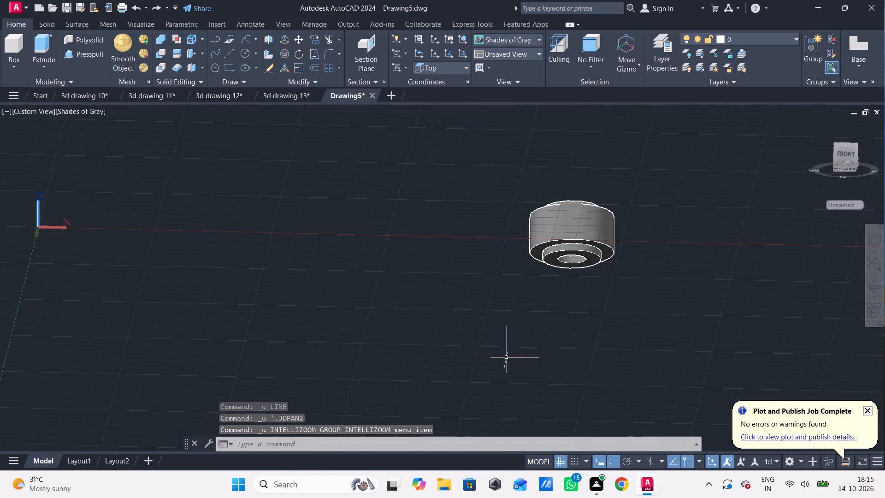
{"action": "key", "text": "ctrl+z"}
{"action": "key", "text": "ctrl+z"}
{"action": "key", "text": "ctrl+z"}
{"action": "key", "text": "ctrl+z"}
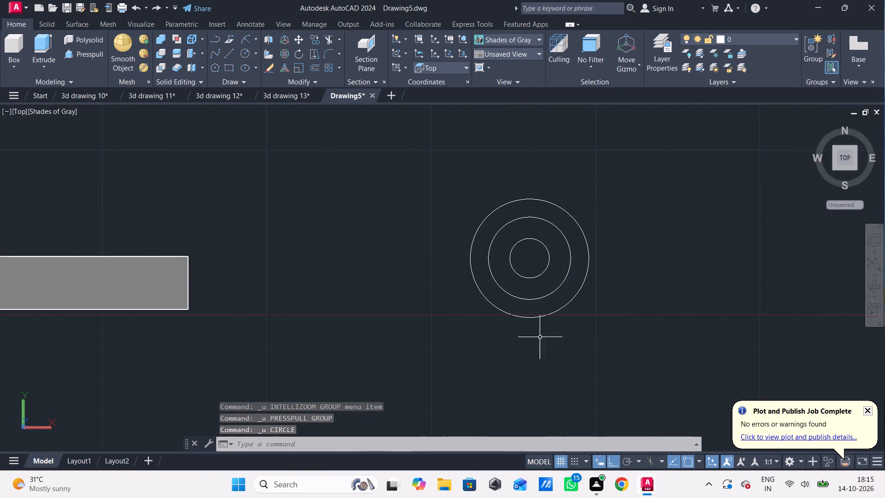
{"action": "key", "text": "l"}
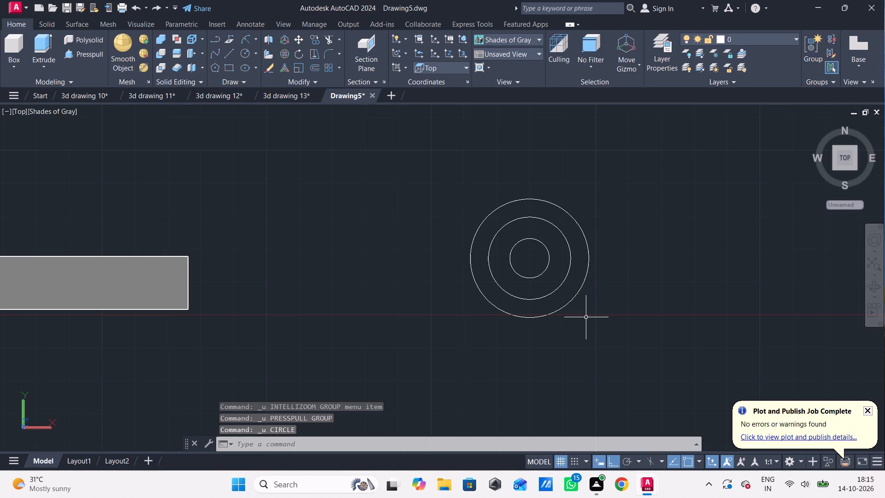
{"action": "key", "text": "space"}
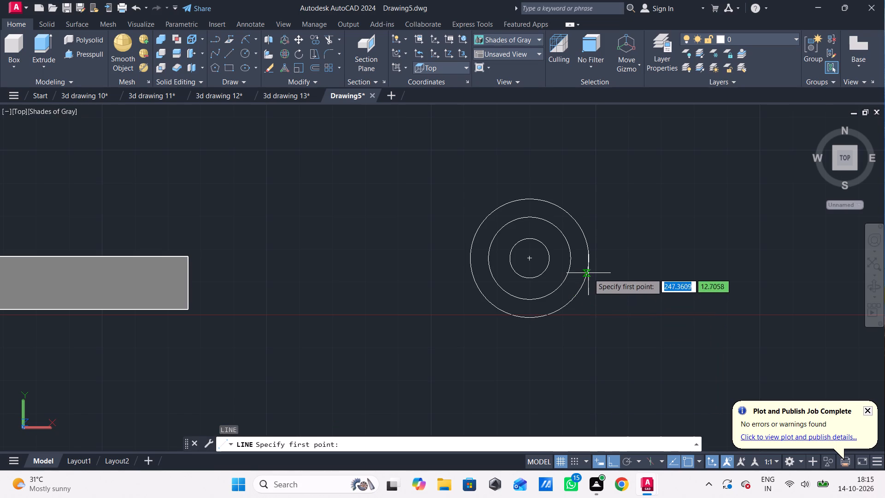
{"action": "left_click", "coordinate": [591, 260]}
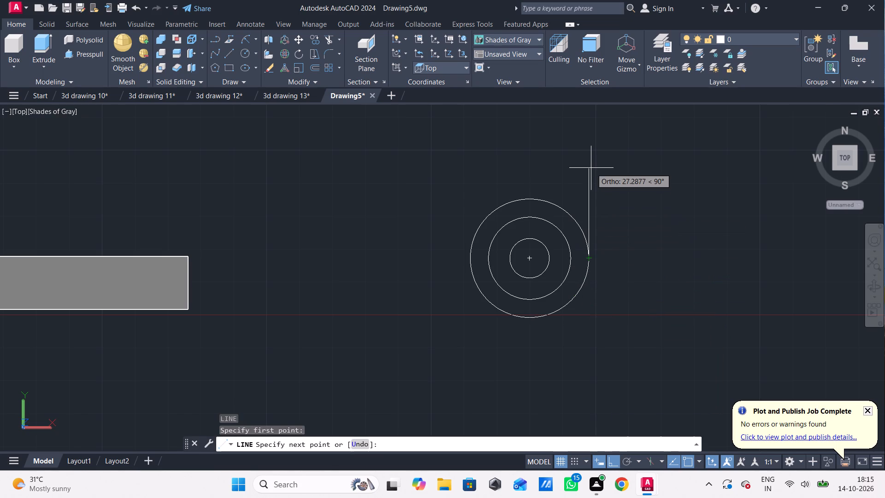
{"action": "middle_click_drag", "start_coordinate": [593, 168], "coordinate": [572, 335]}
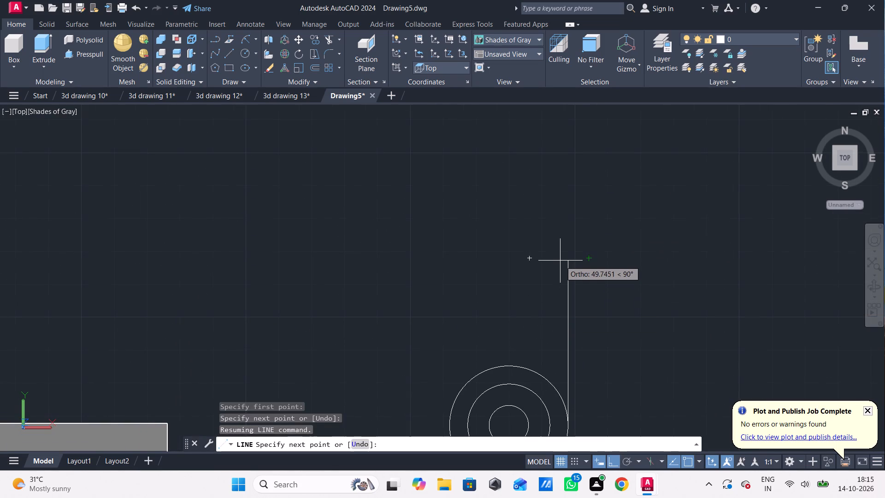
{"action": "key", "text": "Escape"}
Draw a 94 line from the common centre of the concentric circles straight up along positive Y.
{"action": "key", "text": "l"}
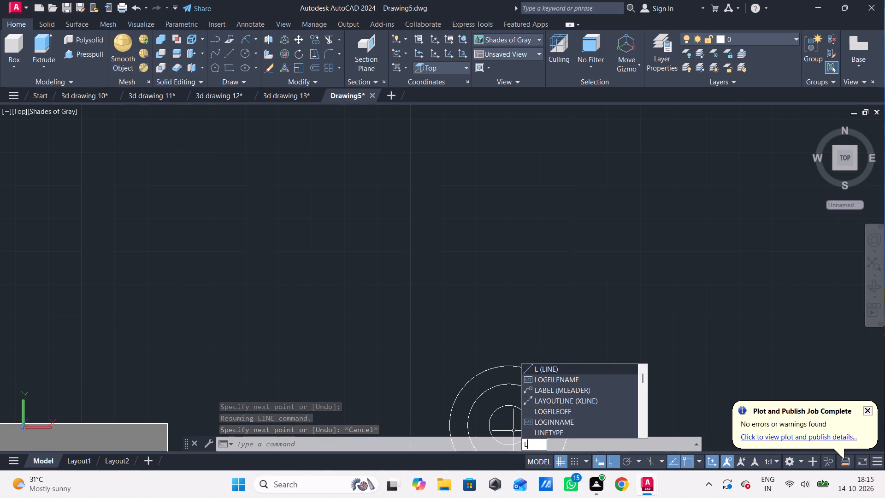
{"action": "key", "text": "space"}
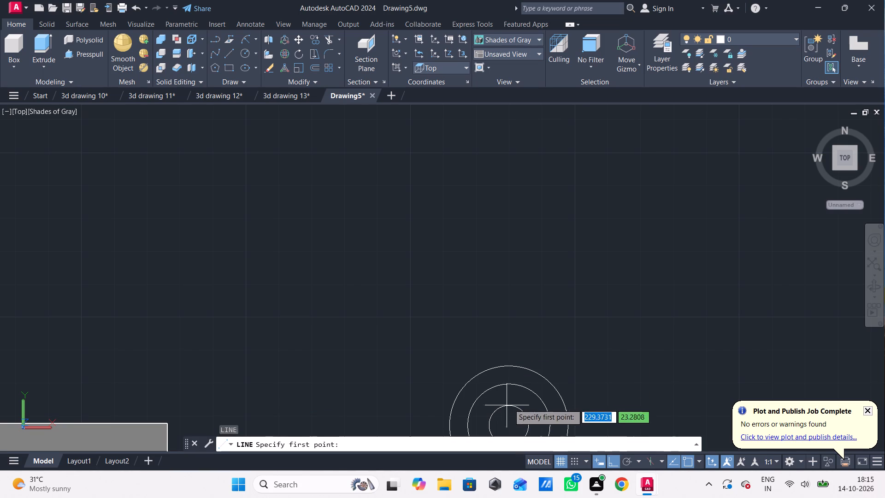
{"action": "middle_click_drag", "start_coordinate": [516, 400], "coordinate": [498, 361]}
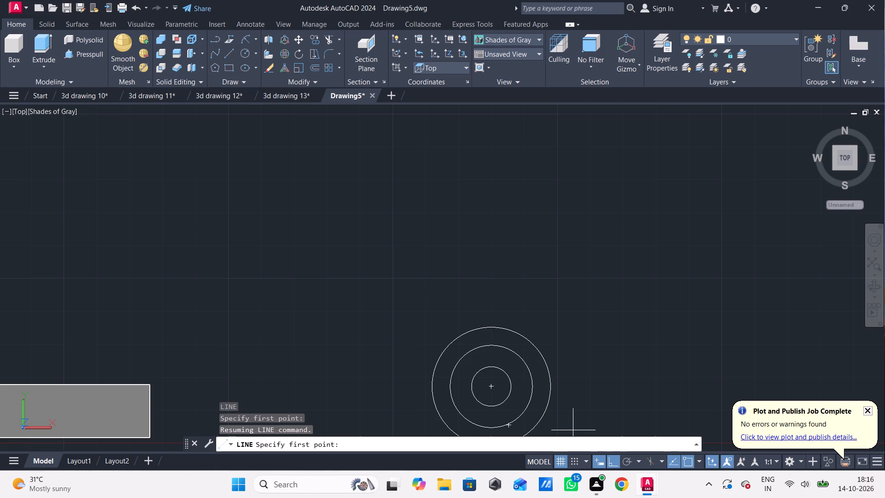
{"action": "left_click", "coordinate": [489, 389]}
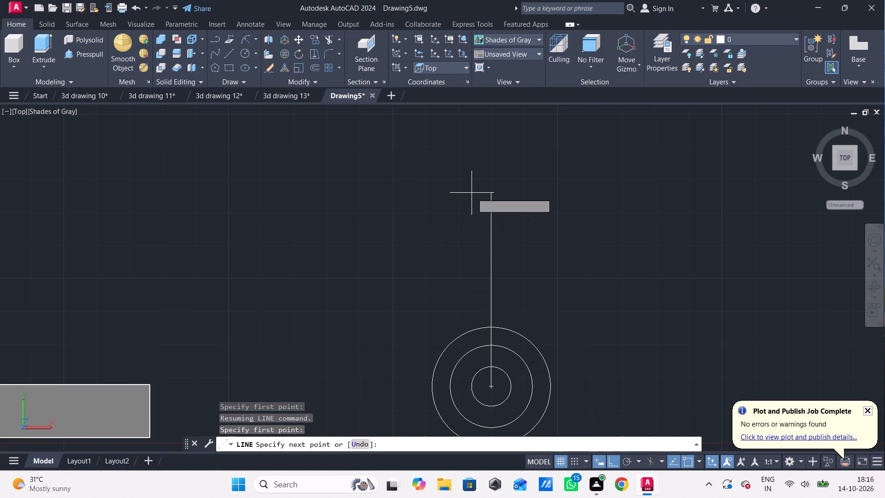
{"action": "type", "text": "110"}
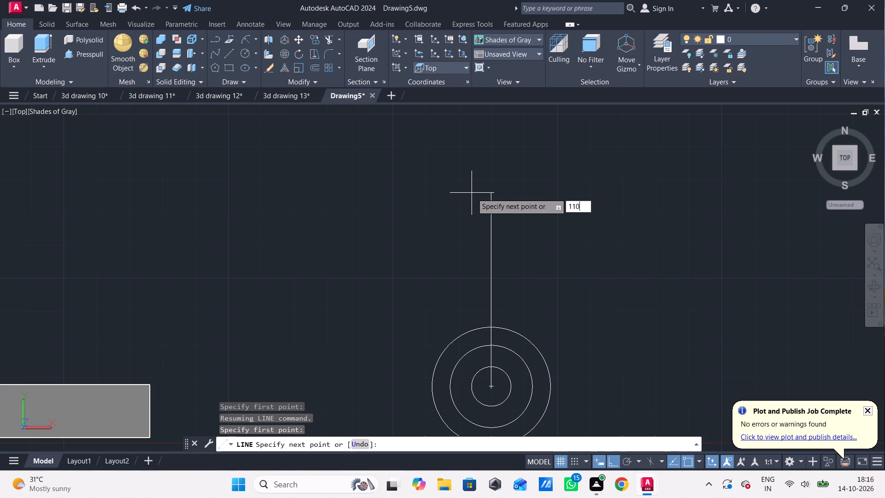
{"action": "key", "text": "BackSpace"}
{"action": "key", "text": "BackSpace"}
{"action": "key", "text": "BackSpace"}
{"action": "type", "text": "94"}
{"action": "key", "text": "Return"}
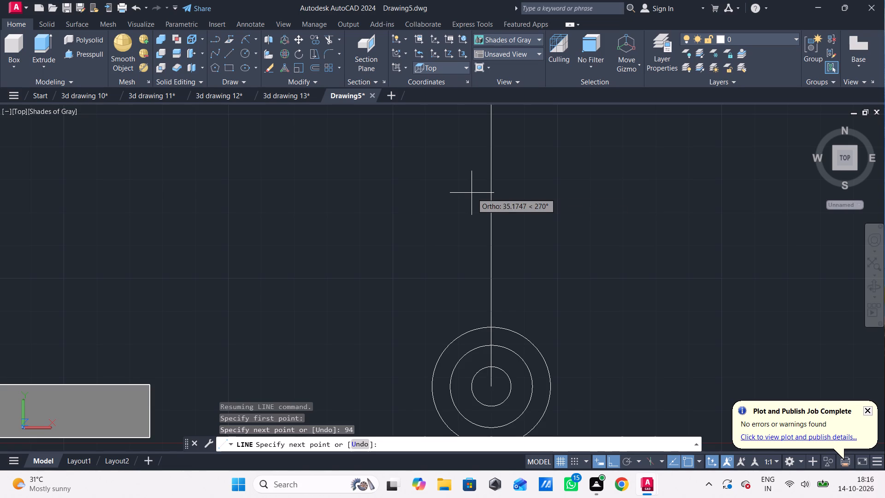
Continue from the line's upper end with a 31 segment along positive X and a slanted segment down to the outer circle's right side.
{"action": "scroll", "coordinate": [402, 168], "scroll_direction": "down", "scroll_amount": 2}
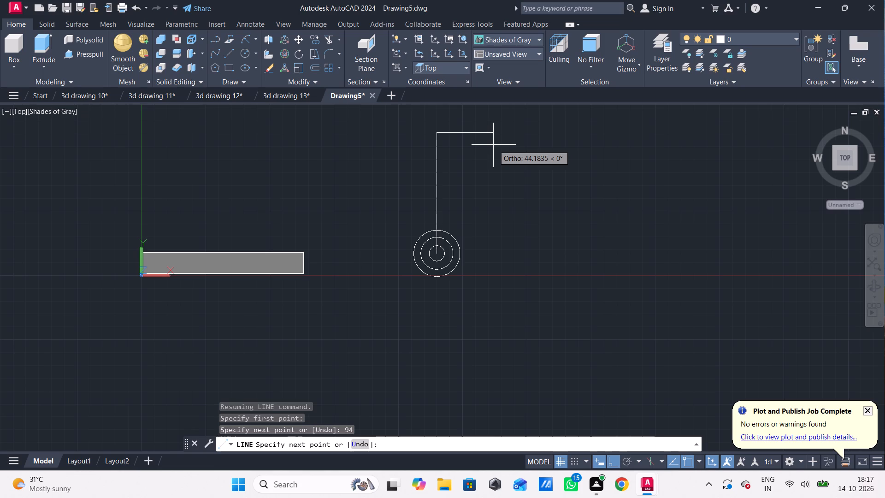
{"action": "type", "text": "31"}
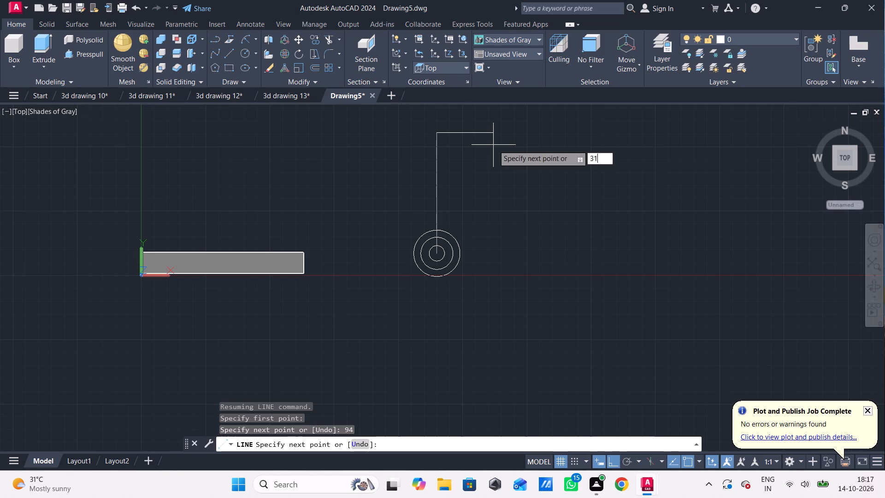
{"action": "key", "text": "Return"}
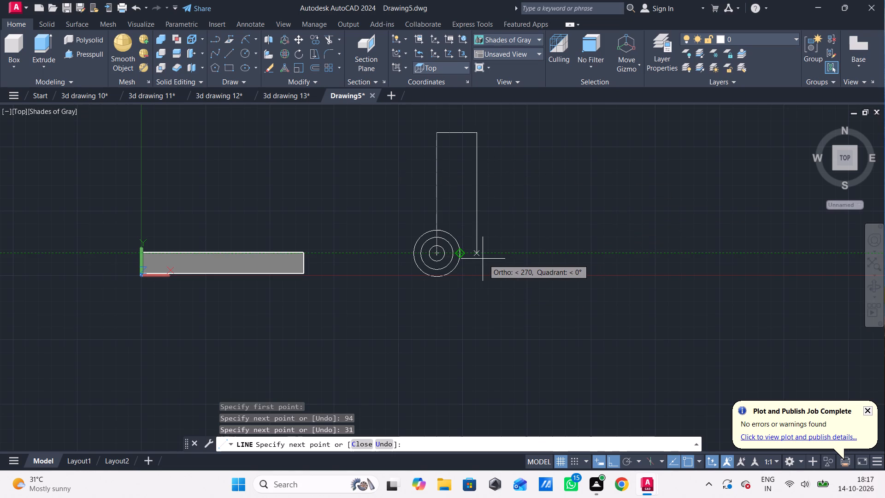
{"action": "left_click", "coordinate": [463, 256]}
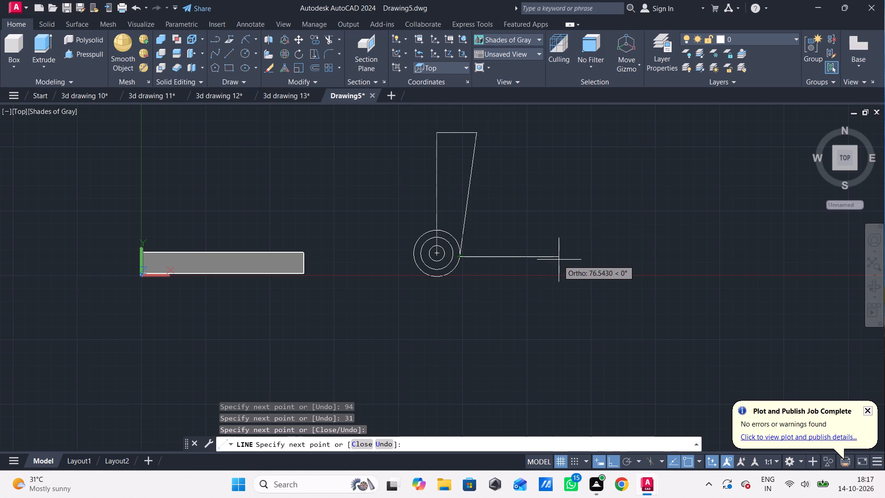
{"action": "key", "text": "Escape"}
Draw a 31 line along negative X from the centre line's upper end and a slanted segment down to the outer circle's left side.
{"action": "key", "text": "l"}
{"action": "key", "text": "Return"}
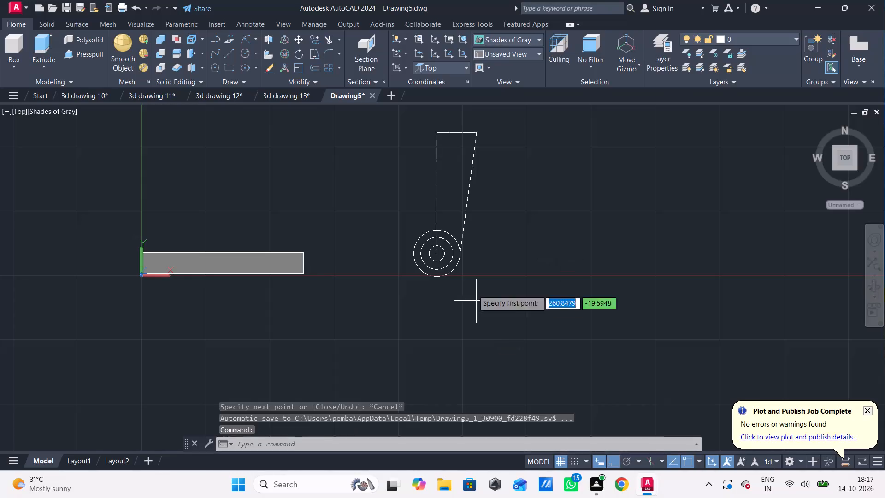
{"action": "left_click", "coordinate": [434, 131]}
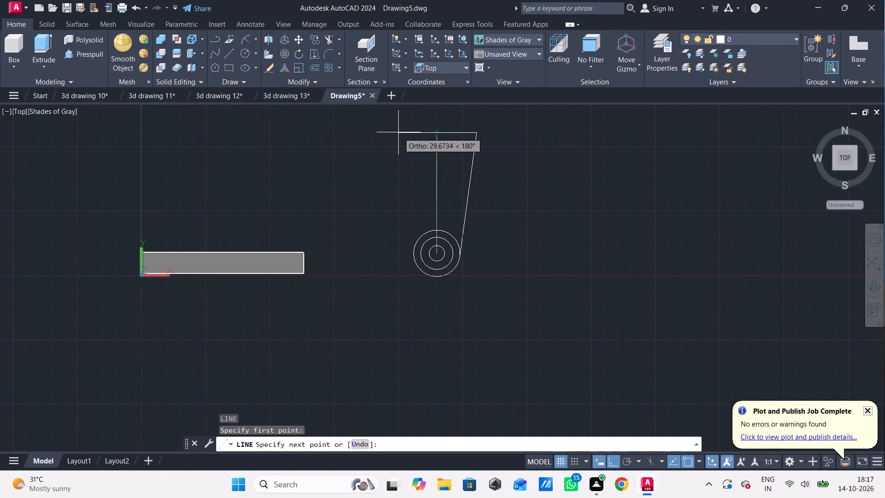
{"action": "type", "text": "31"}
{"action": "key", "text": "Return"}
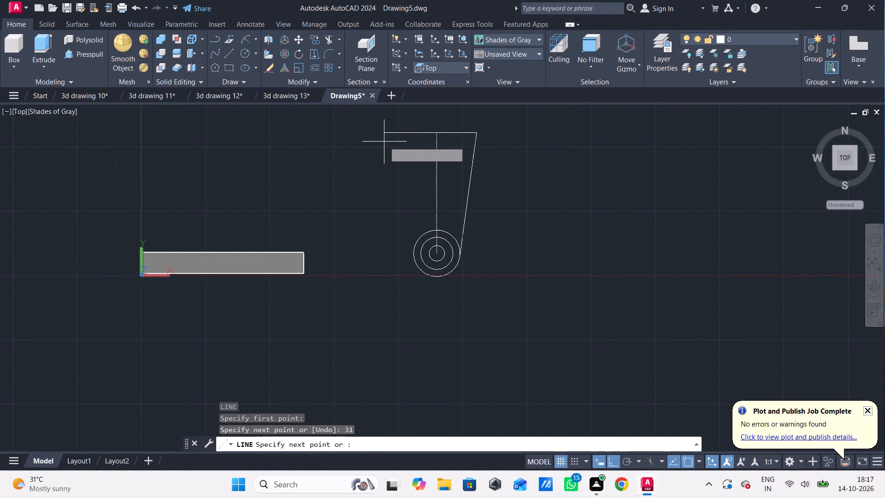
{"action": "left_click", "coordinate": [415, 253]}
{"action": "key", "text": "Escape"}
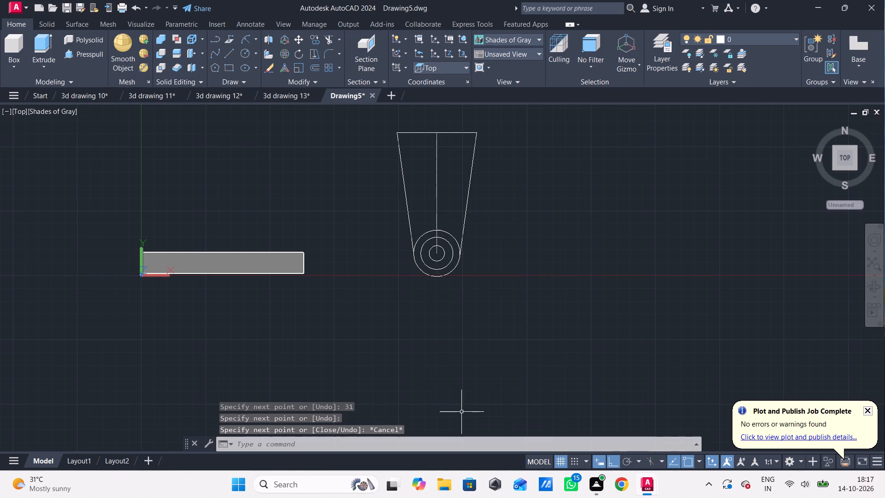
Delete the vertical centre line running from the concentric circles to the arm profile's top edge.
{"action": "left_click", "coordinate": [442, 163]}
{"action": "left_click", "coordinate": [422, 180]}
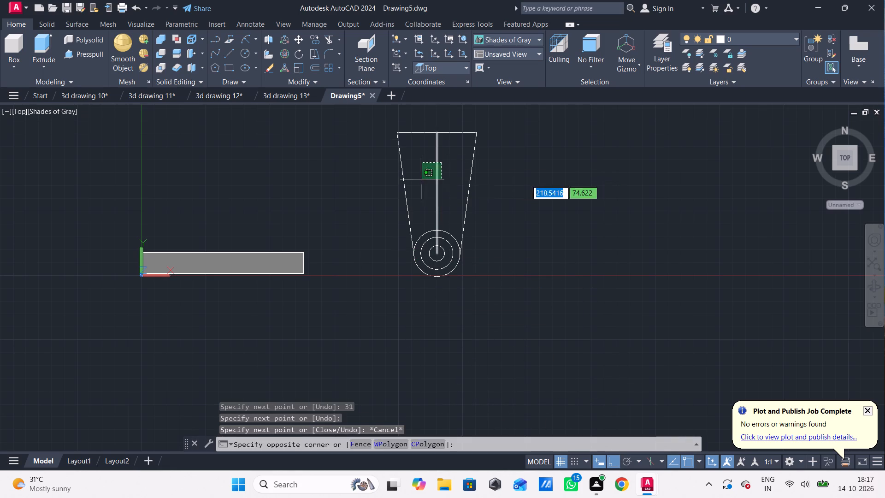
{"action": "key", "text": "Delete"}
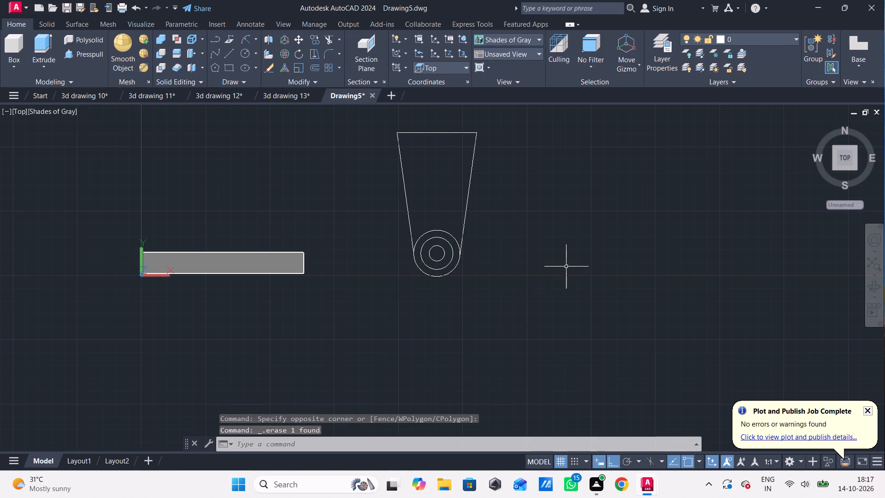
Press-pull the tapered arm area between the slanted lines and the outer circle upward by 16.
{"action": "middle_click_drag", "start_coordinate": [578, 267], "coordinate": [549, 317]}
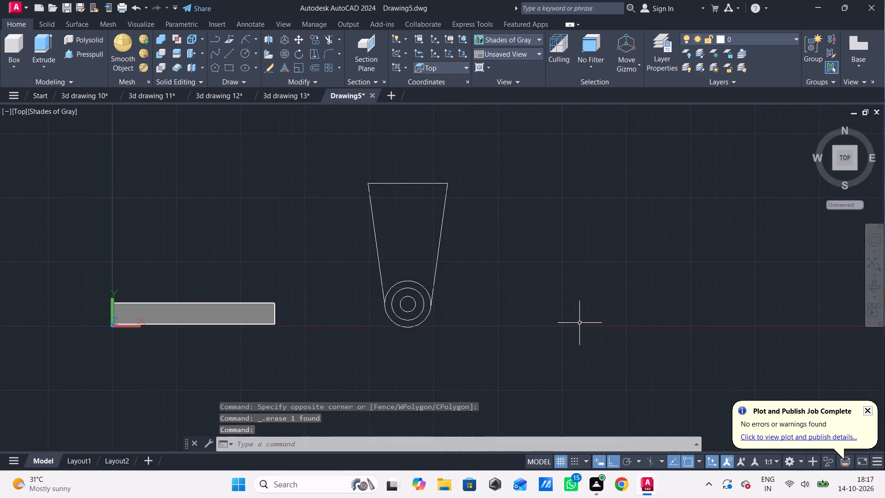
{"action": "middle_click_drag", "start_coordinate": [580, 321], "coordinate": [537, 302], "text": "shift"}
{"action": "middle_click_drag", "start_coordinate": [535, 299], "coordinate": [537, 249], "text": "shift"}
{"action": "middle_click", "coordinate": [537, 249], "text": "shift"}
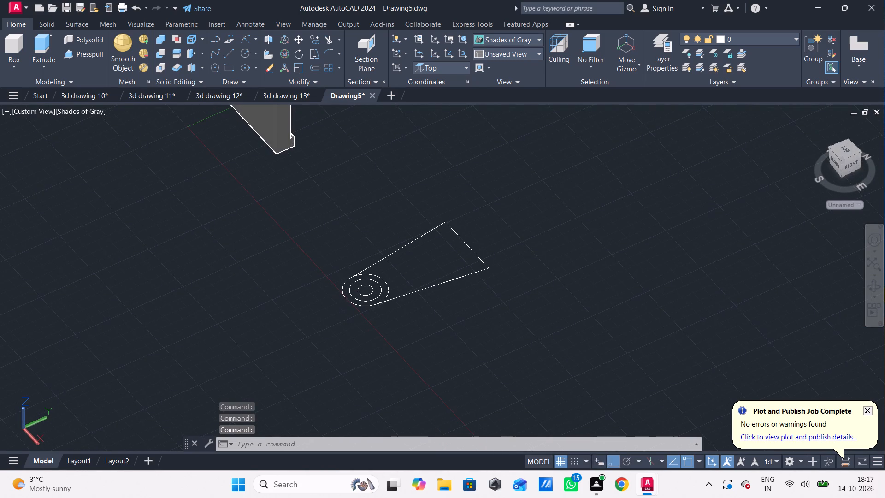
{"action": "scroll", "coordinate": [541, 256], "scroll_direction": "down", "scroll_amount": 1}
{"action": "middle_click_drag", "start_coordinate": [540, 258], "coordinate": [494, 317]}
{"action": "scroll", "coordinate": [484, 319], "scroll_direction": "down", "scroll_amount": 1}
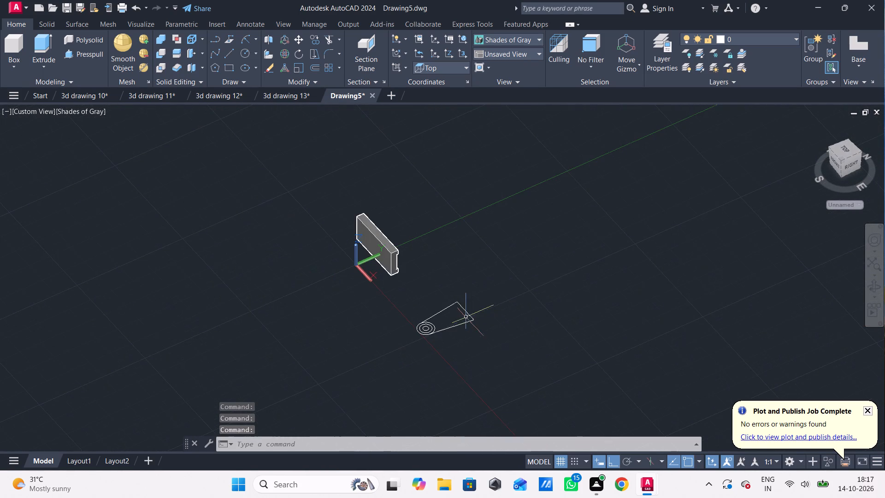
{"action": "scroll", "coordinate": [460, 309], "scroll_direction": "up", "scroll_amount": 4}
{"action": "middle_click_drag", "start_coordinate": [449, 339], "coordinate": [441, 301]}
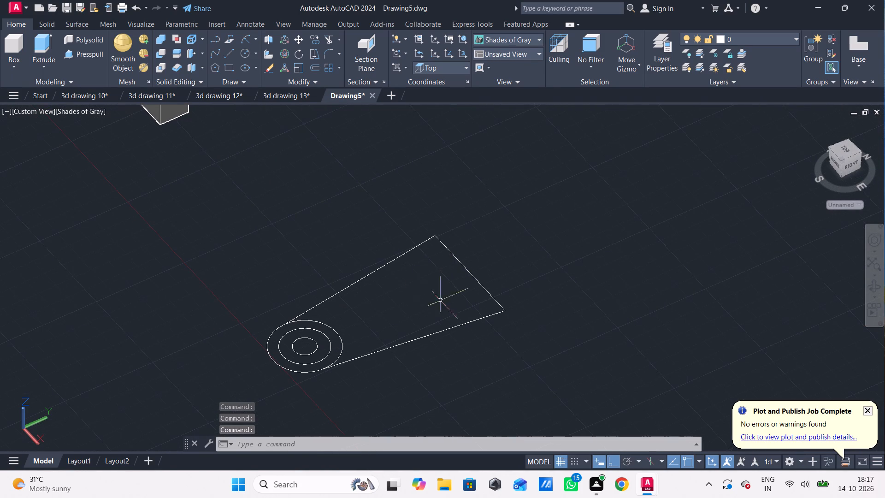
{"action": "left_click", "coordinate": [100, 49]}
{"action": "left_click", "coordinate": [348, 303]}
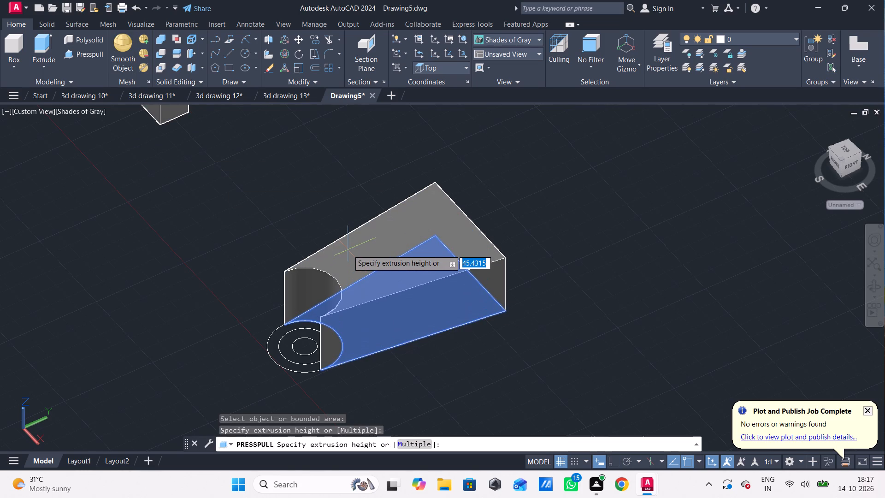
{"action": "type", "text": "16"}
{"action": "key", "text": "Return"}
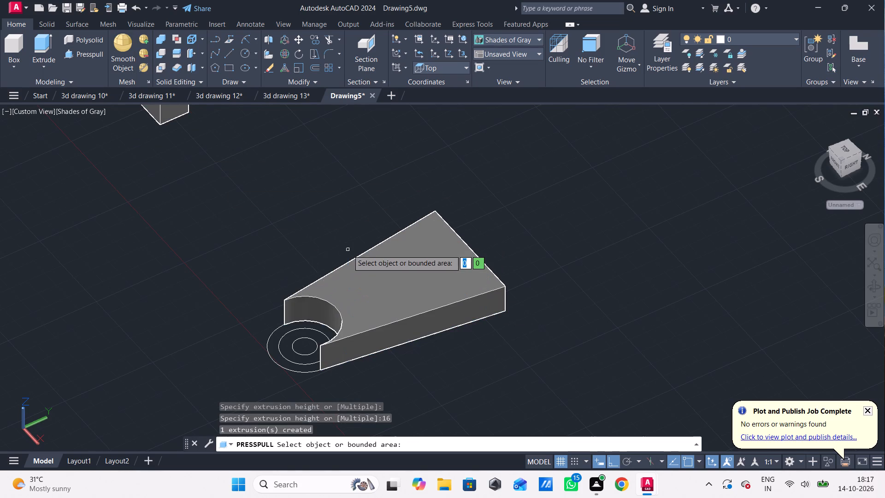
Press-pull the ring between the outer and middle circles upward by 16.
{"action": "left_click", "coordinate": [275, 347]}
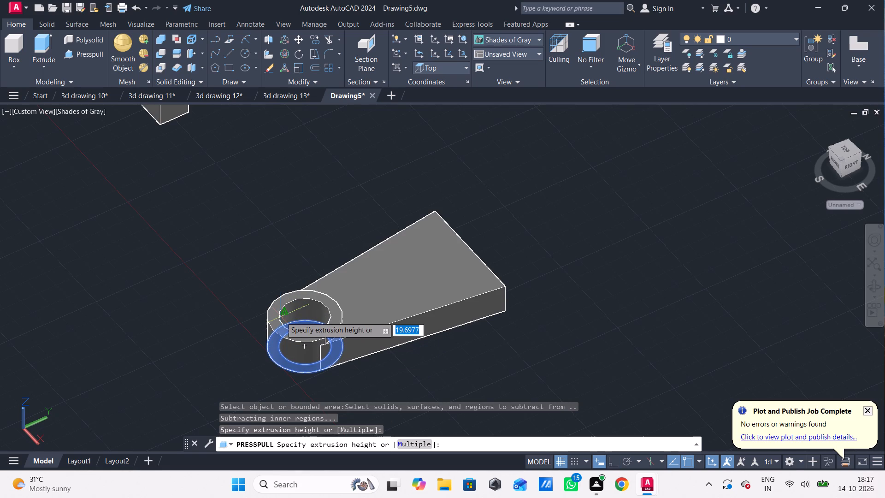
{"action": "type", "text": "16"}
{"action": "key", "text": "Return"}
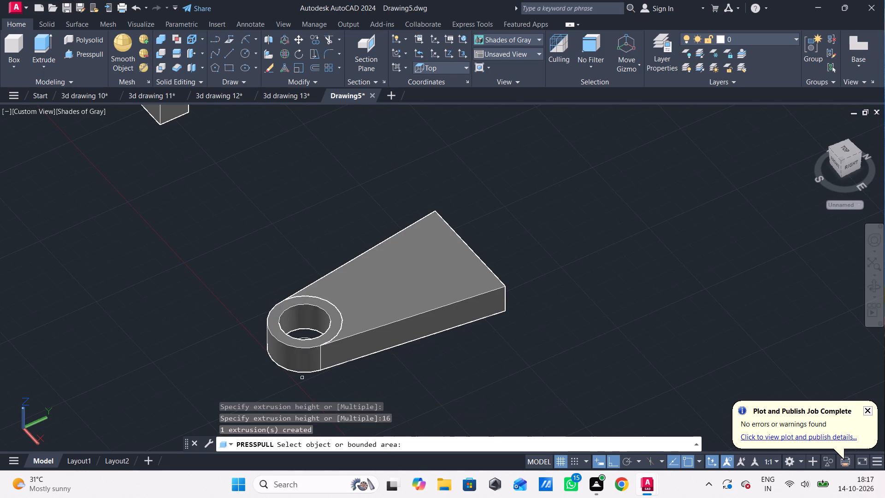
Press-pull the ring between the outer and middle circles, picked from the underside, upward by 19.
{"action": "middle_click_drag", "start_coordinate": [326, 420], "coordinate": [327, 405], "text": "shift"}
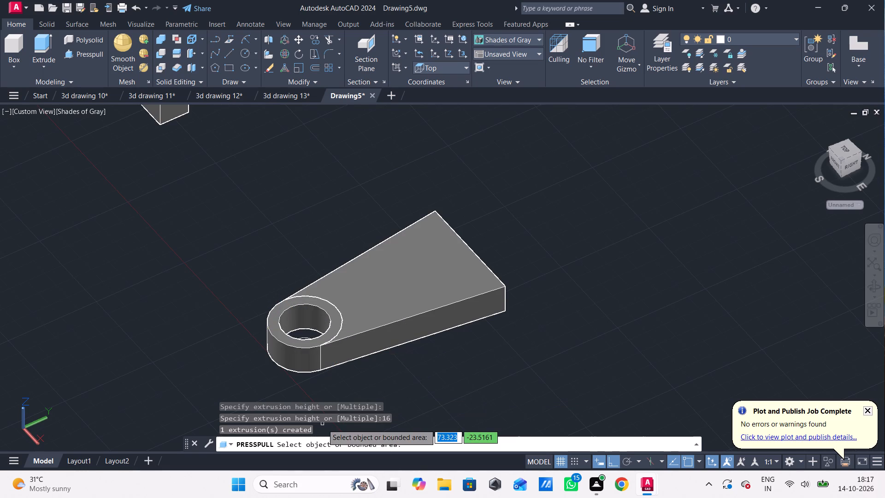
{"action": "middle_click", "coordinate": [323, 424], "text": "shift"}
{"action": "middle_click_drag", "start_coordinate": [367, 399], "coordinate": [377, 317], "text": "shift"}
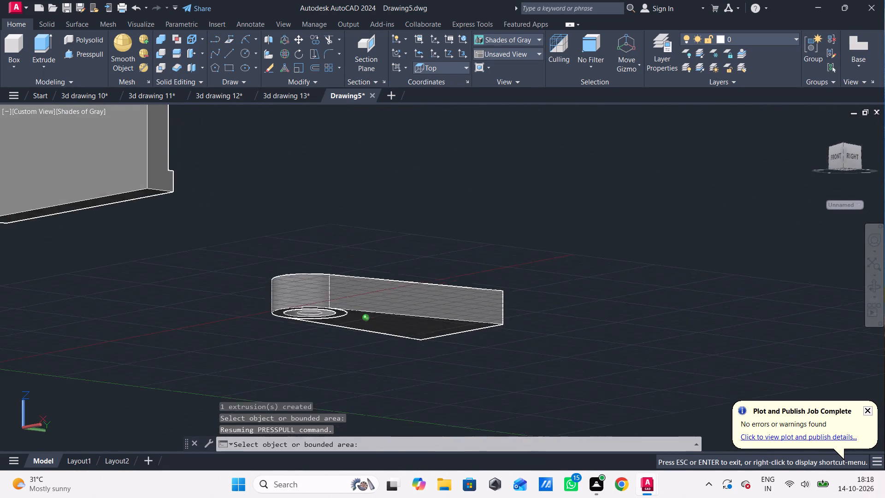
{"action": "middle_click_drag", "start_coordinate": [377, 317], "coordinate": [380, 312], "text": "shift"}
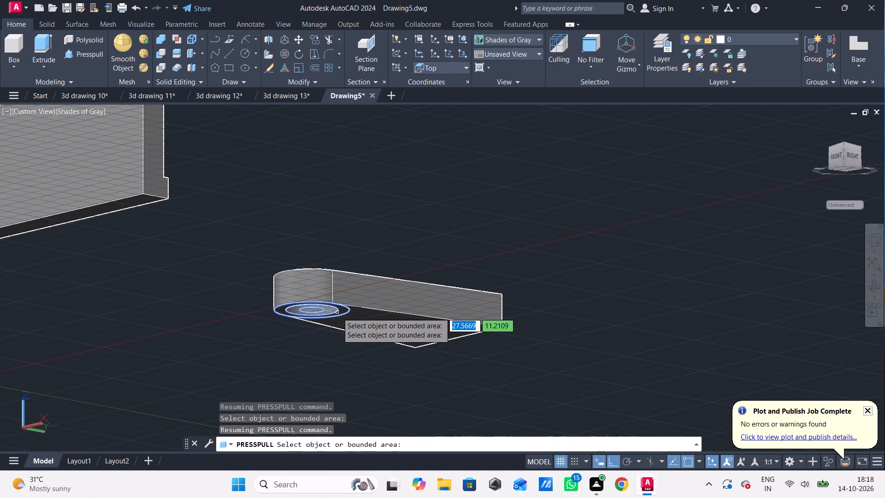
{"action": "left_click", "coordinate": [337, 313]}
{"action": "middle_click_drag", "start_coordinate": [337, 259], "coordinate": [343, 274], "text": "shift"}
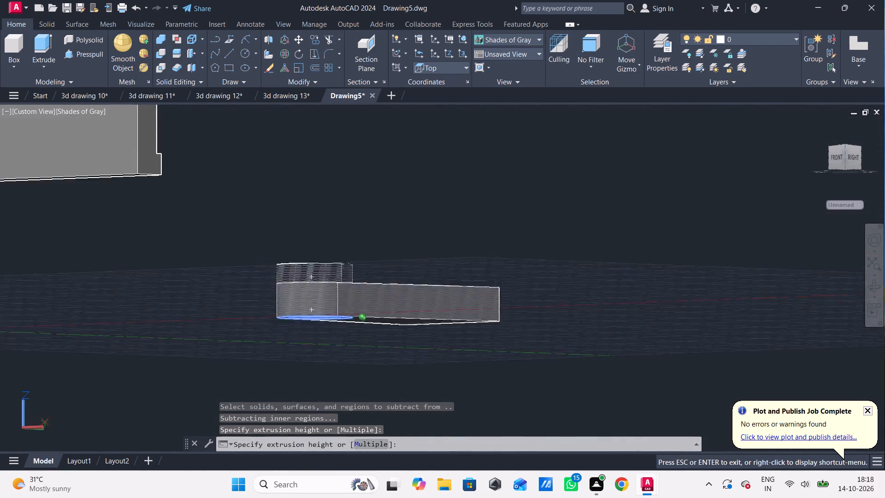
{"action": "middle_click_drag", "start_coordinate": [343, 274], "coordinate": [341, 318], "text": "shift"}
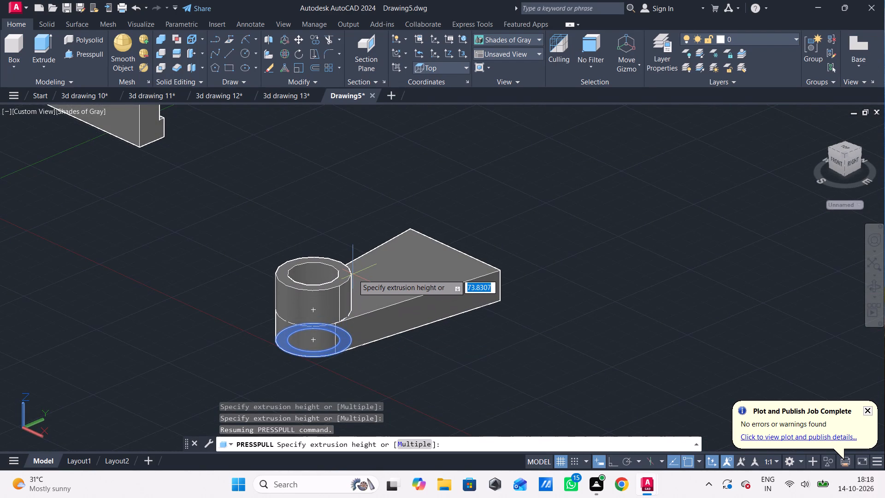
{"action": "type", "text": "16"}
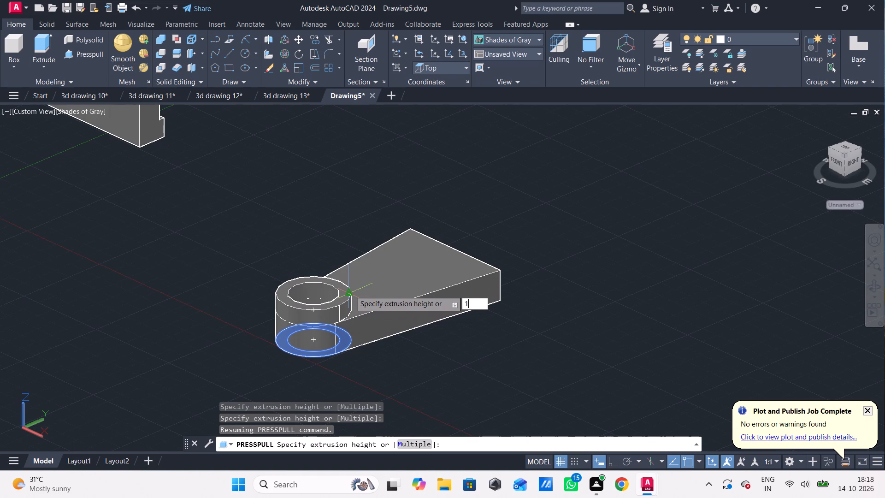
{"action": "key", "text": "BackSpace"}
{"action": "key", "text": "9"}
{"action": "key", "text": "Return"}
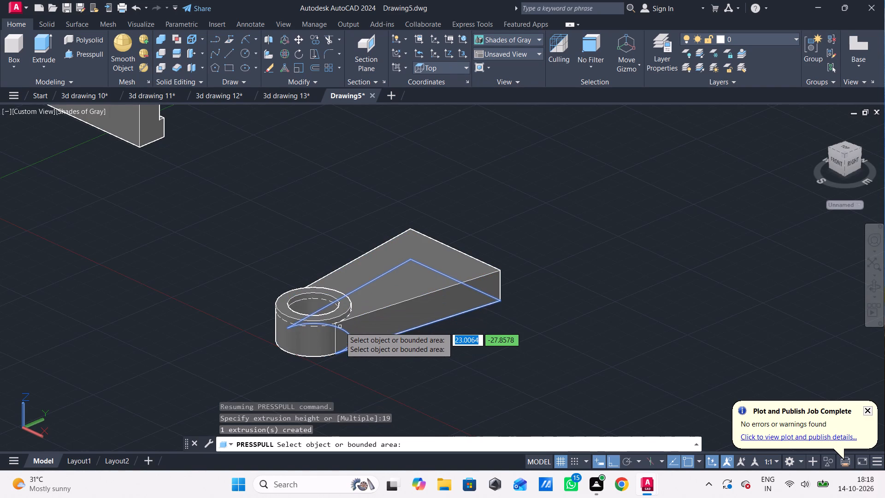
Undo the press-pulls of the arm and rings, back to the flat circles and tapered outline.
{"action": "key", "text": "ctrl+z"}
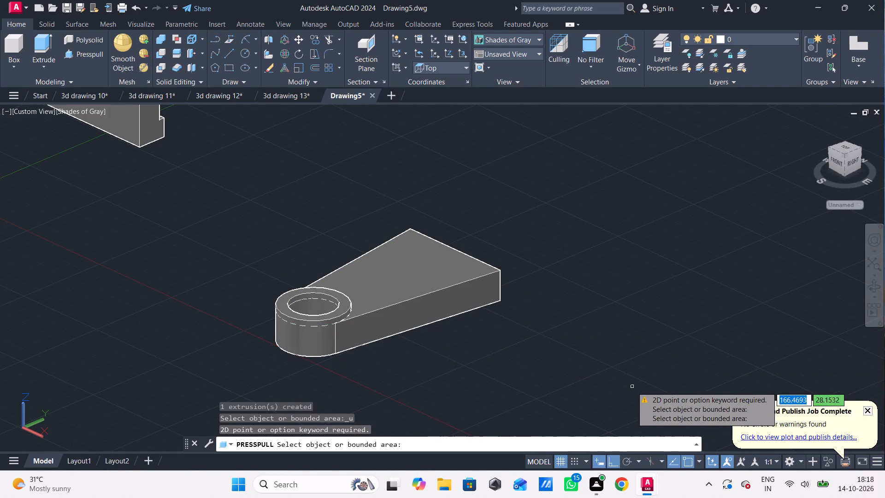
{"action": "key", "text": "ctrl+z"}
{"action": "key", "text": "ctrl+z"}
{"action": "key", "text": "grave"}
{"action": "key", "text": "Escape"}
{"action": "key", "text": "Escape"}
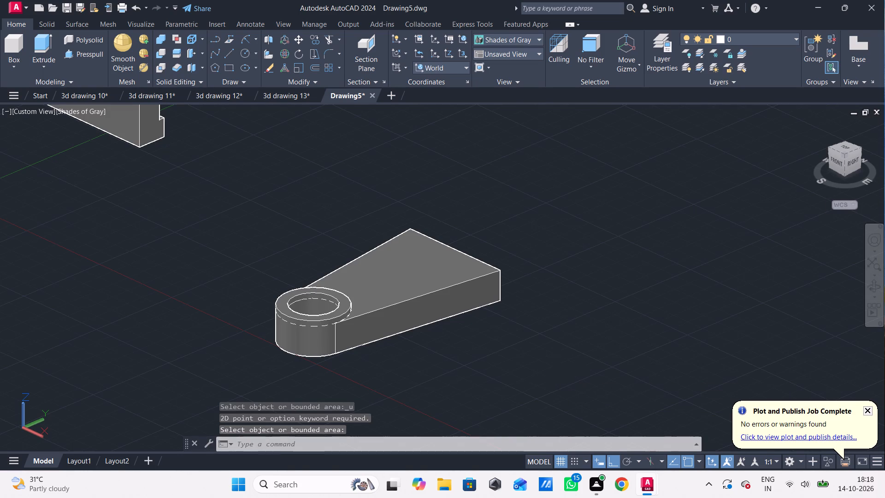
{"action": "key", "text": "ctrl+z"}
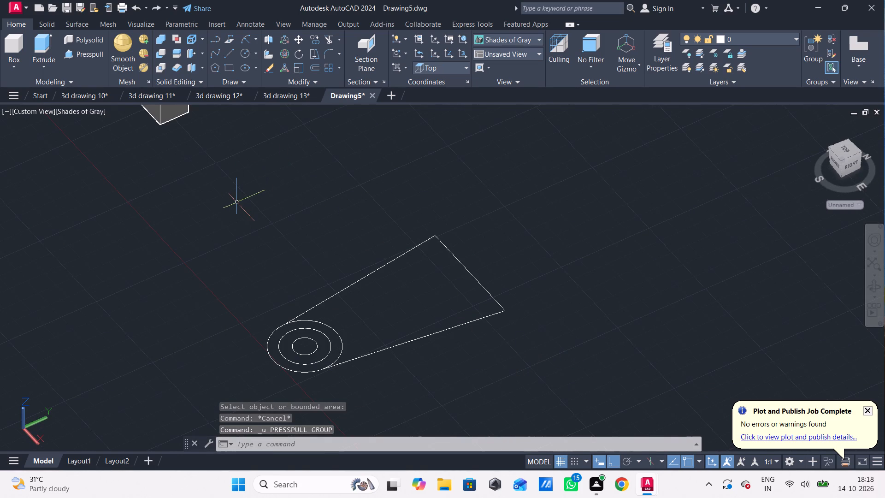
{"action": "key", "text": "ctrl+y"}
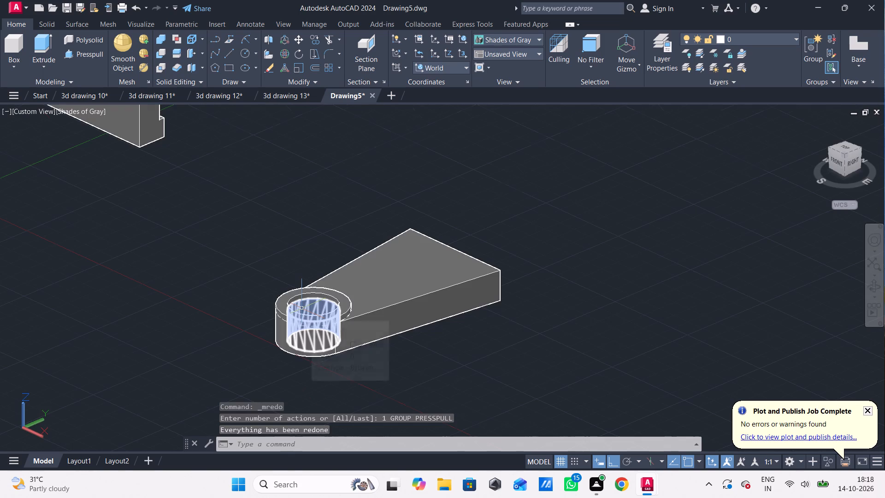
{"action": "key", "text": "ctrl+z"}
Press-pull the ring between the outer and middle circles upward by 16.
{"action": "left_click", "coordinate": [94, 60]}
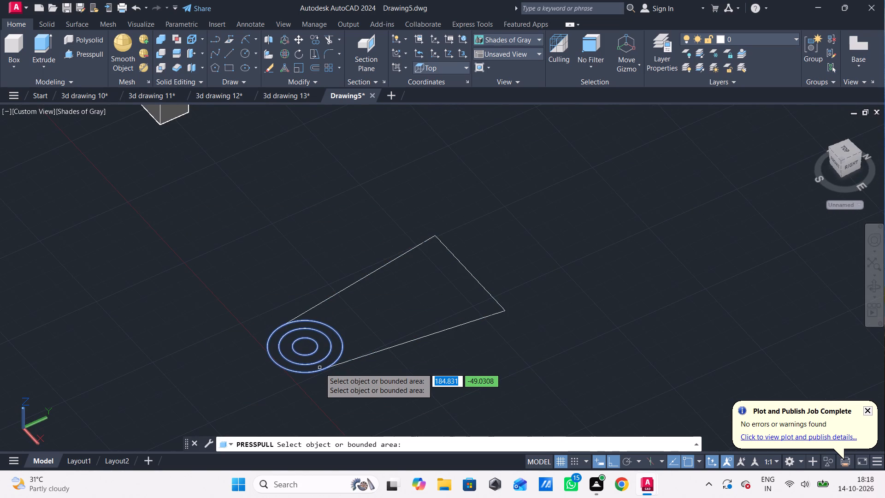
{"action": "scroll", "coordinate": [319, 368], "scroll_direction": "up", "scroll_amount": 2}
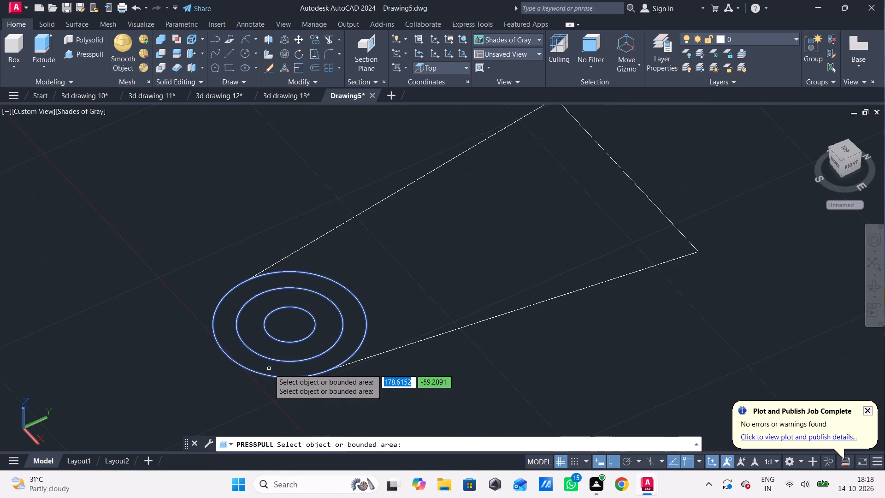
{"action": "left_click", "coordinate": [269, 369]}
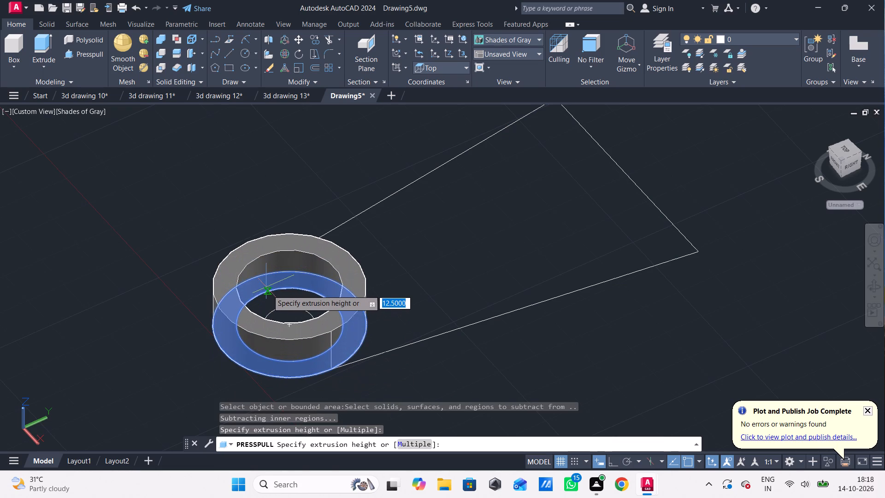
{"action": "type", "text": "16"}
{"action": "key", "text": "Return"}
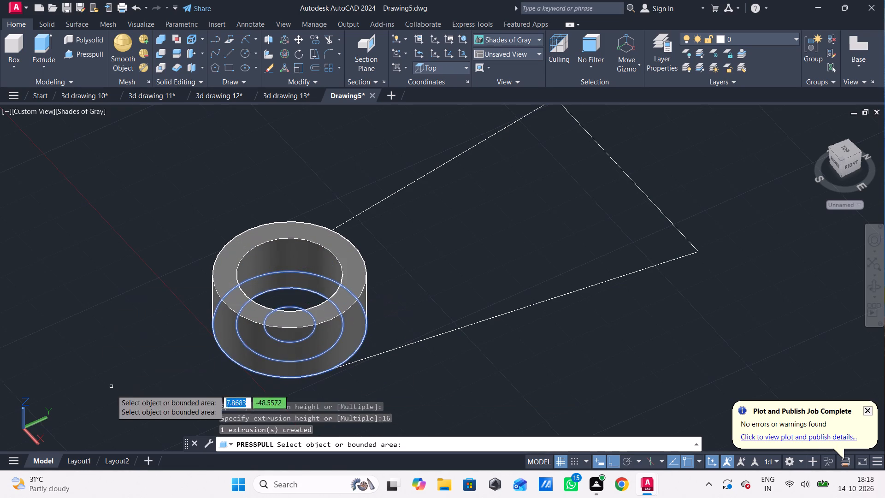
Press-pull the ring between the middle and inner circles upward by 19, leaving the centre bore open.
{"action": "middle_click_drag", "start_coordinate": [116, 402], "coordinate": [185, 261], "text": "shift"}
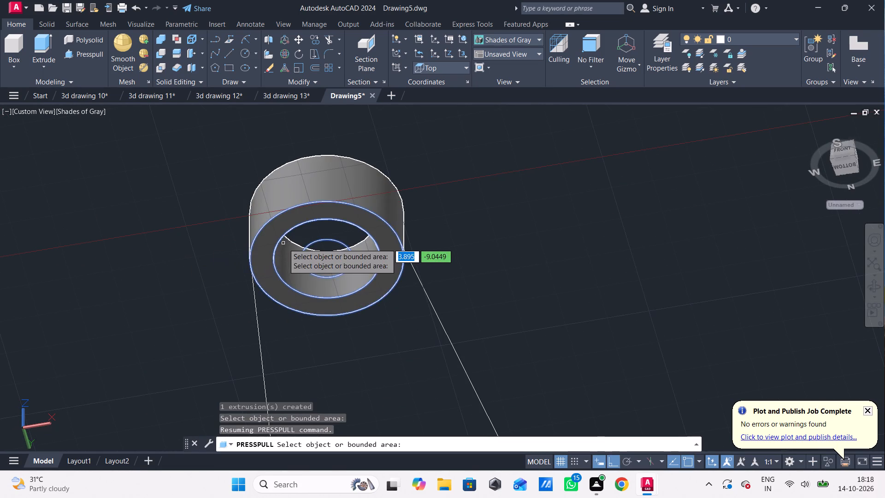
{"action": "left_click", "coordinate": [284, 241]}
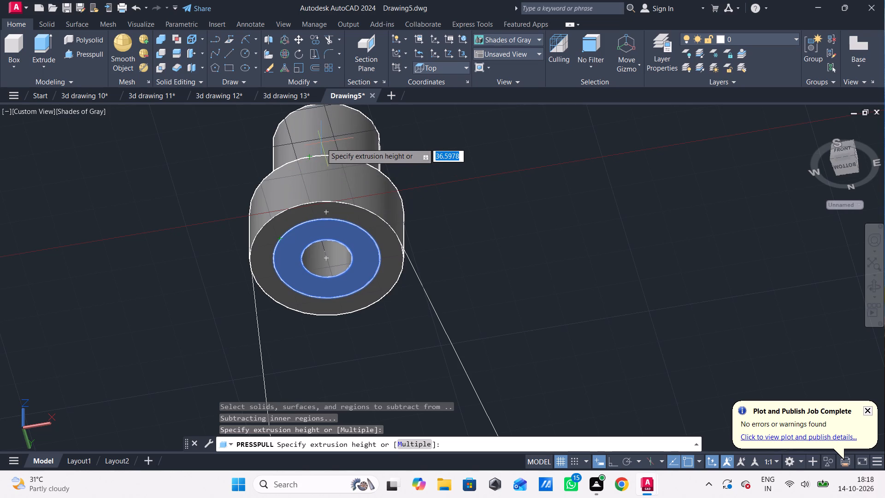
{"action": "type", "text": "19"}
{"action": "key", "text": "Return"}
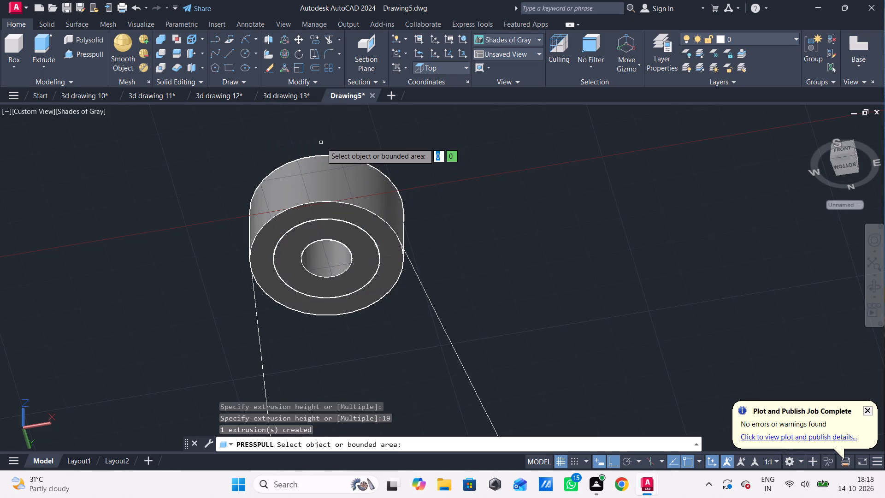
Press-pull the ring between the middle and inner circles on the underside by 3, inward into the cylinder.
{"action": "left_click", "coordinate": [348, 242]}
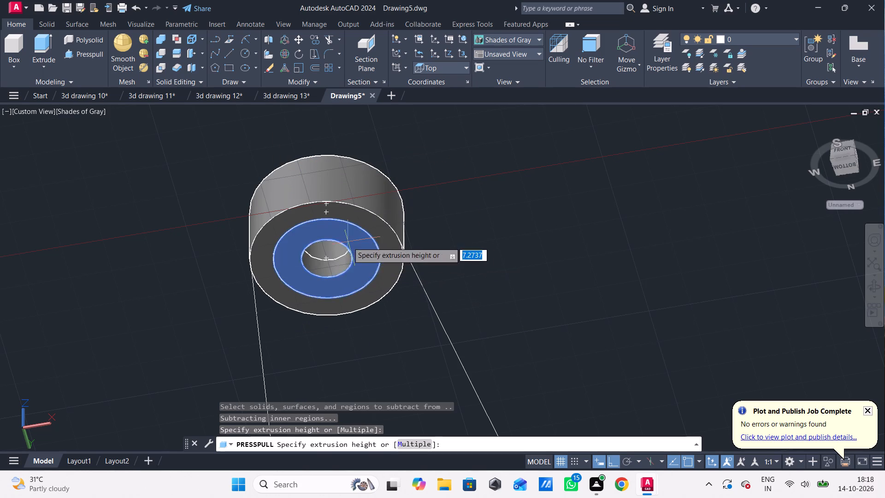
{"action": "key", "text": "3"}
{"action": "key", "text": "Return"}
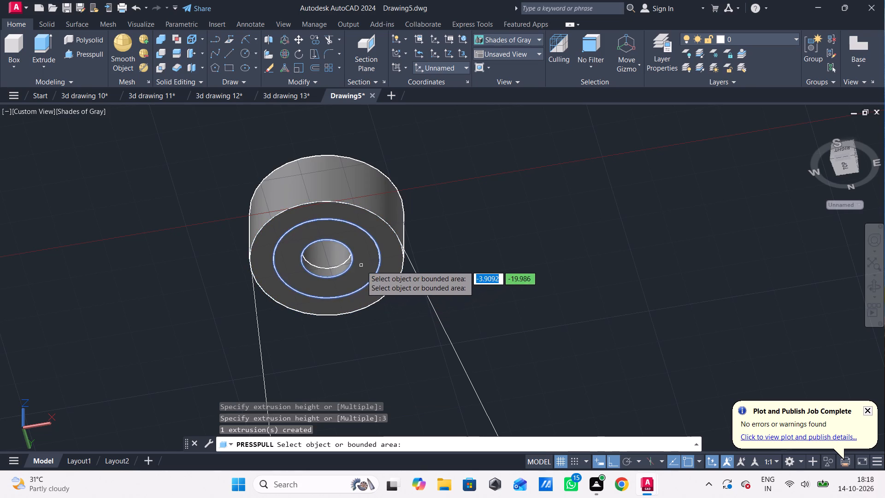
Press-pull the ring between the middle and inner circles on the underside outward by 3 as a lower boss.
{"action": "middle_click_drag", "start_coordinate": [361, 266], "coordinate": [310, 283], "text": "shift"}
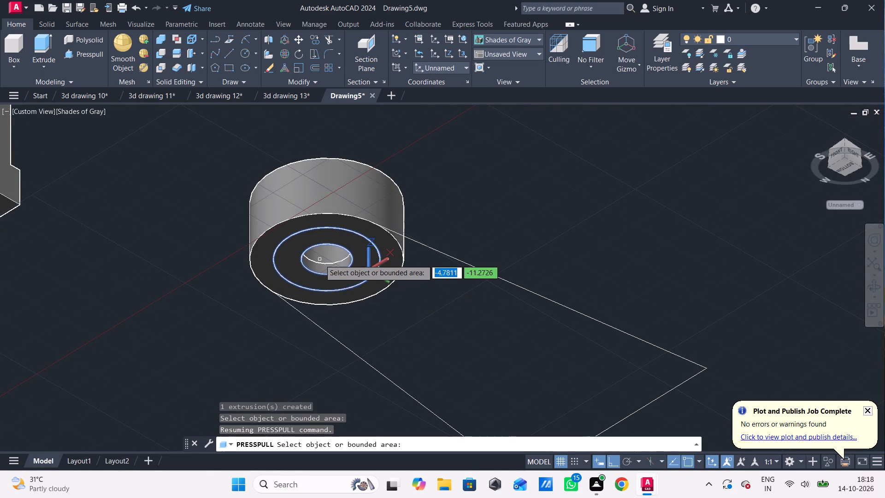
{"action": "left_click", "coordinate": [332, 235]}
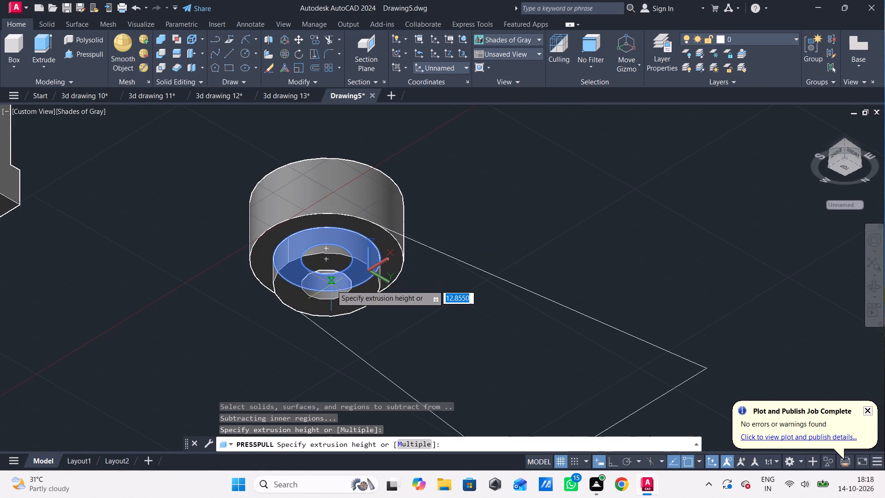
{"action": "key", "text": "3"}
{"action": "key", "text": "Return"}
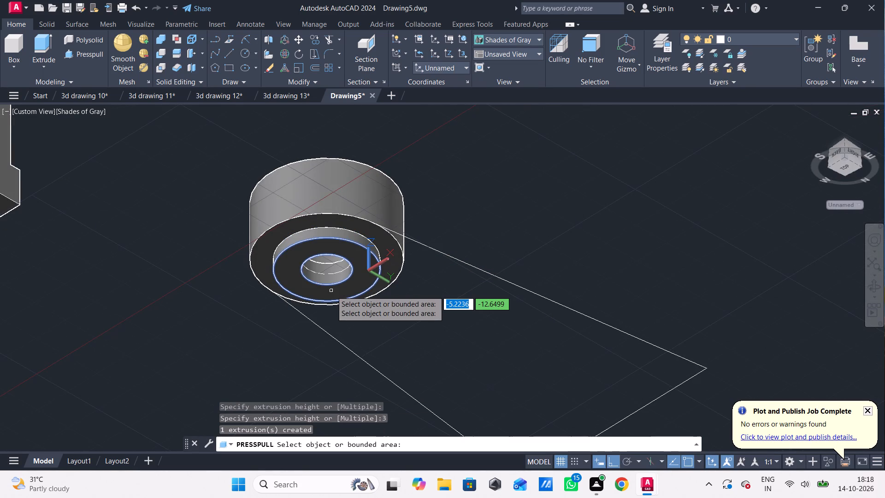
Press-pull the tapered arm profile beside the cylinder upward by 16.
{"action": "middle_click_drag", "start_coordinate": [347, 282], "coordinate": [311, 359], "text": "shift"}
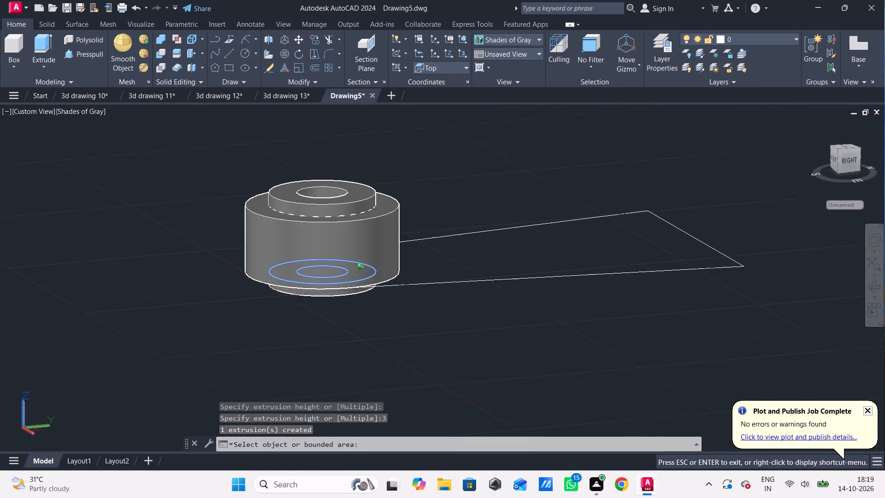
{"action": "middle_click_drag", "start_coordinate": [311, 359], "coordinate": [310, 359], "text": "shift"}
{"action": "left_click", "coordinate": [435, 262]}
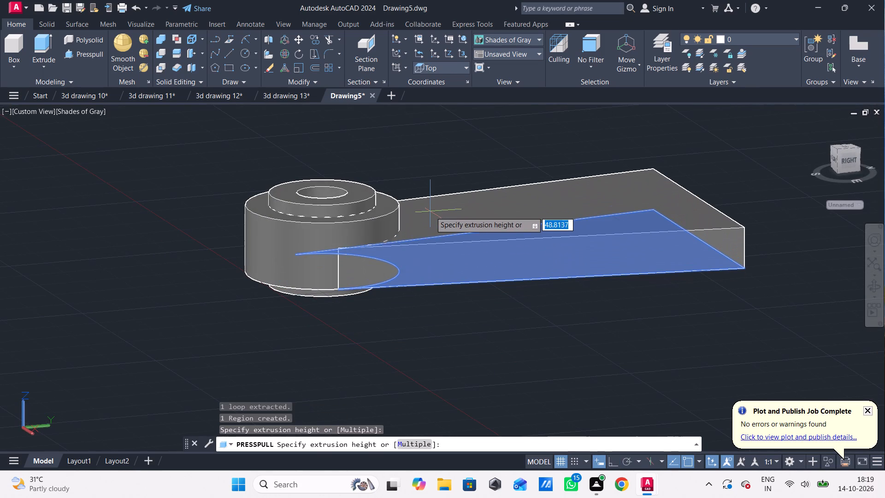
{"action": "type", "text": "16"}
{"action": "key", "text": "Return"}
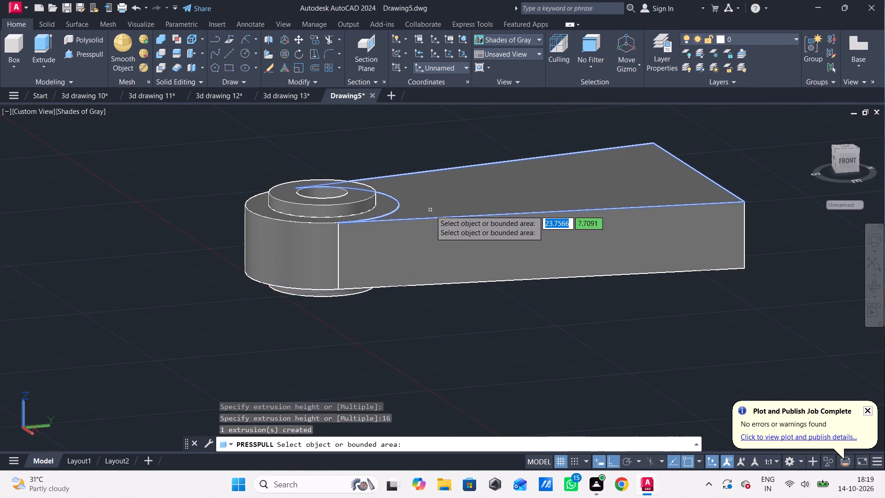
{"action": "key", "text": "Escape"}
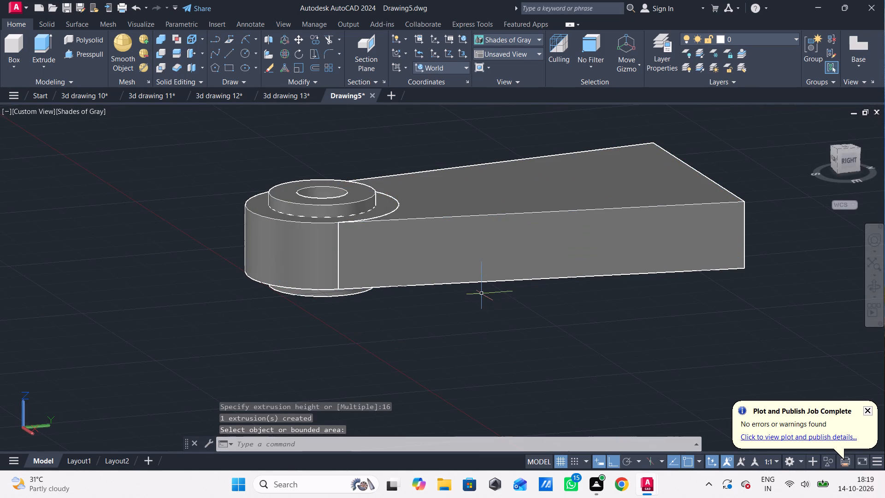
Move the cylinder and arm together from the midpoint of the arm's wide-end top edge to the midpoint of the base plate's top front edge.
{"action": "middle_click_drag", "start_coordinate": [472, 324], "coordinate": [510, 328], "text": "shift"}
{"action": "scroll", "coordinate": [484, 328], "scroll_direction": "down", "scroll_amount": 1, "text": "shift"}
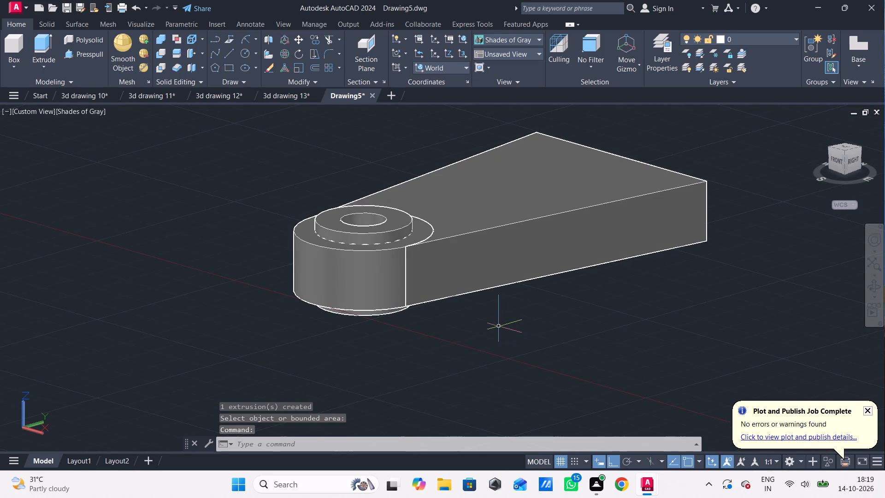
{"action": "scroll", "coordinate": [499, 326], "scroll_direction": "down", "scroll_amount": 1}
{"action": "middle_click_drag", "start_coordinate": [499, 326], "coordinate": [531, 410]}
{"action": "scroll", "coordinate": [470, 365], "scroll_direction": "down", "scroll_amount": 1}
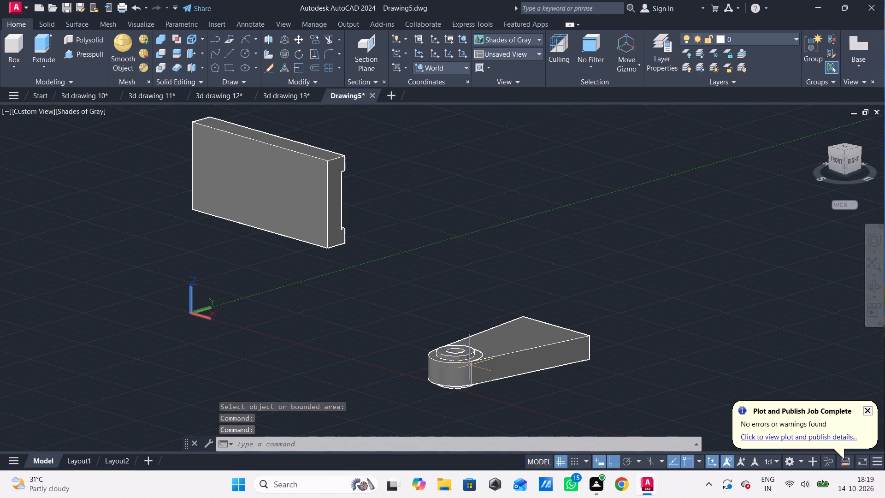
{"action": "left_click", "coordinate": [558, 283]}
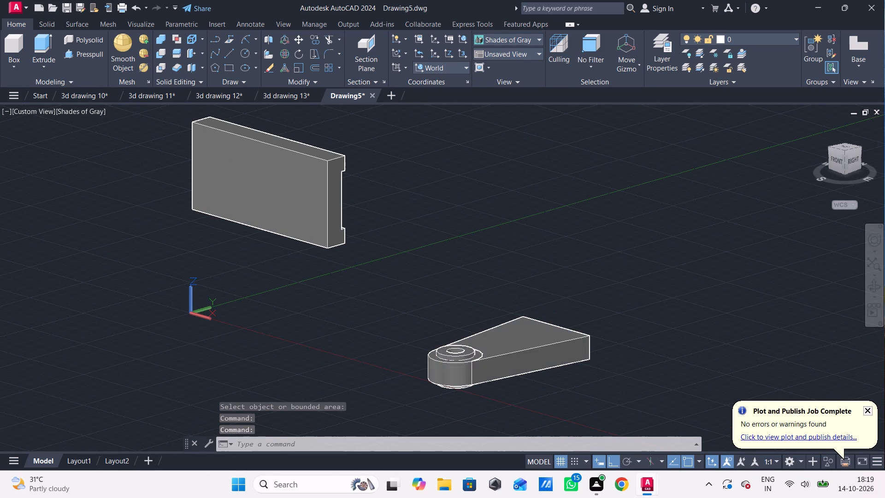
{"action": "left_click", "coordinate": [344, 385]}
{"action": "type", "text": "m"}
{"action": "key", "text": "space"}
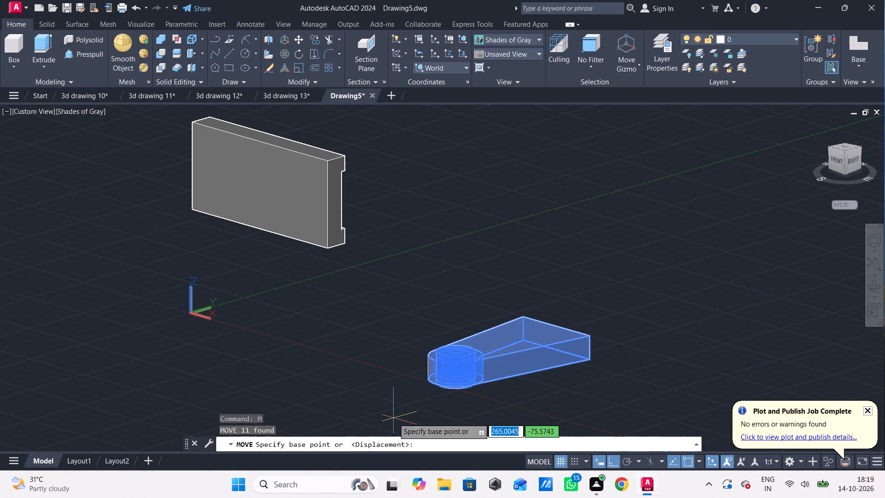
{"action": "left_click", "coordinate": [555, 327]}
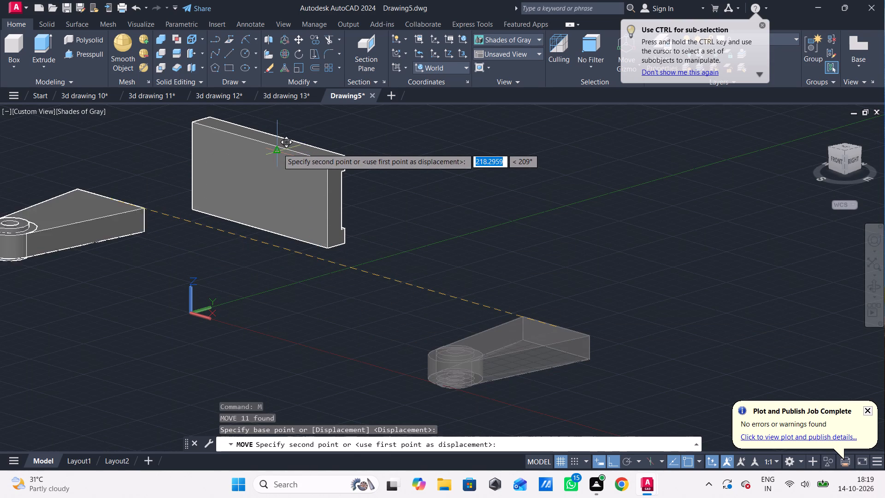
{"action": "left_click", "coordinate": [259, 138]}
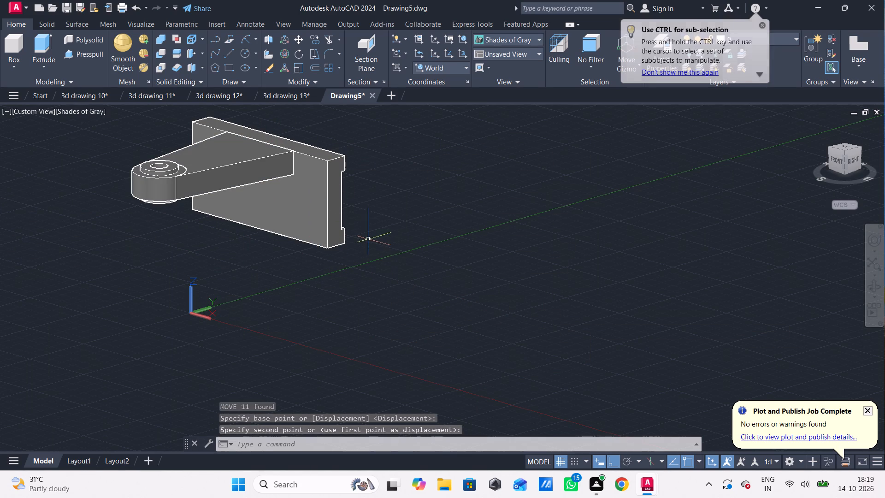
Draw a vertical line about 44 long from the midpoint of the plate's bottom front edge up to the arm's underside edge.
{"action": "middle_click_drag", "start_coordinate": [305, 258], "coordinate": [303, 197], "text": "shift"}
{"action": "middle_click_drag", "start_coordinate": [301, 197], "coordinate": [264, 212], "text": "shift"}
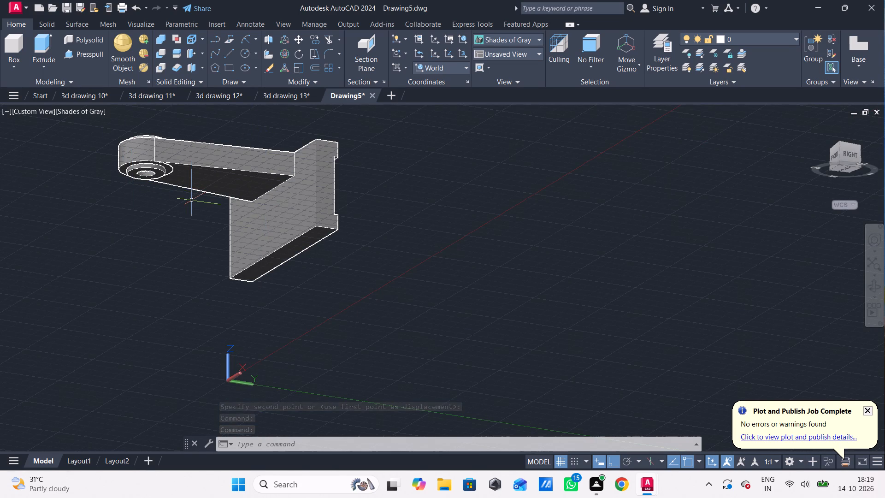
{"action": "middle_click_drag", "start_coordinate": [191, 201], "coordinate": [216, 214], "text": "shift"}
{"action": "scroll", "coordinate": [191, 203], "scroll_direction": "down", "scroll_amount": 1, "text": "shift"}
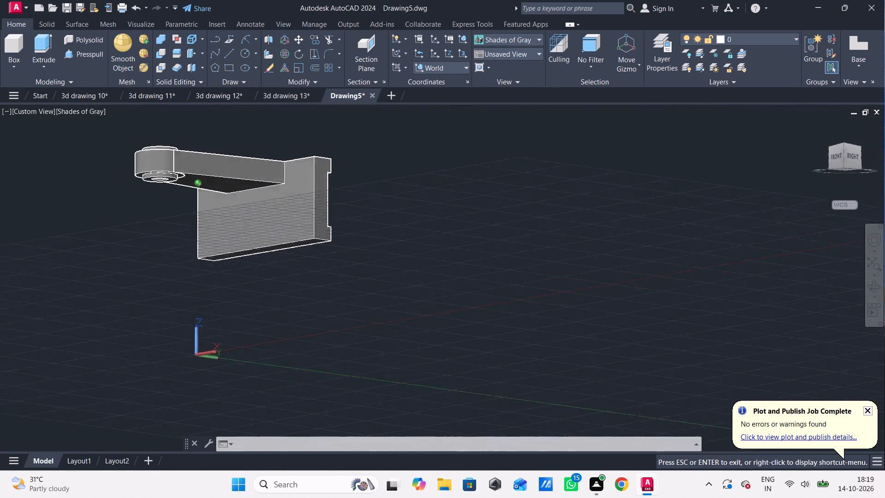
{"action": "middle_click_drag", "start_coordinate": [216, 214], "coordinate": [350, 215], "text": "shift"}
{"action": "scroll", "coordinate": [238, 224], "scroll_direction": "up", "scroll_amount": 2}
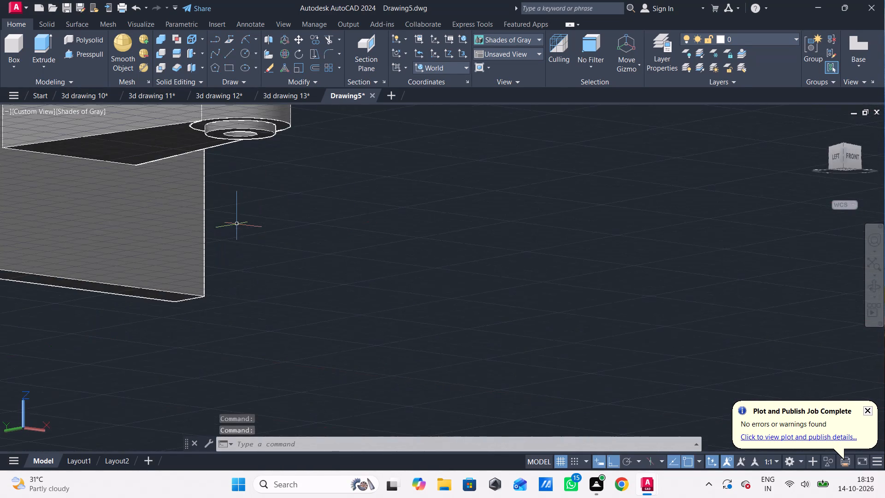
{"action": "middle_click_drag", "start_coordinate": [231, 219], "coordinate": [365, 273]}
{"action": "scroll", "coordinate": [372, 328], "scroll_direction": "up", "scroll_amount": 1}
{"action": "middle_click_drag", "start_coordinate": [371, 328], "coordinate": [460, 375]}
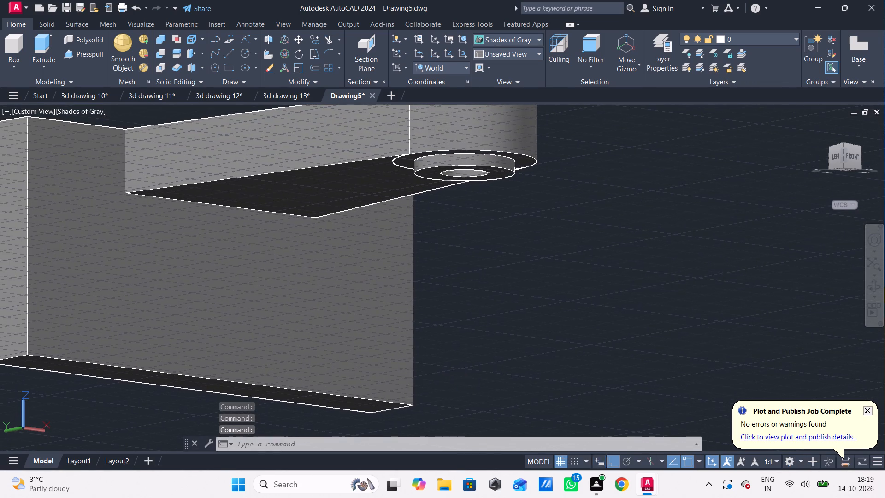
{"action": "type", "text": "l"}
{"action": "key", "text": "space"}
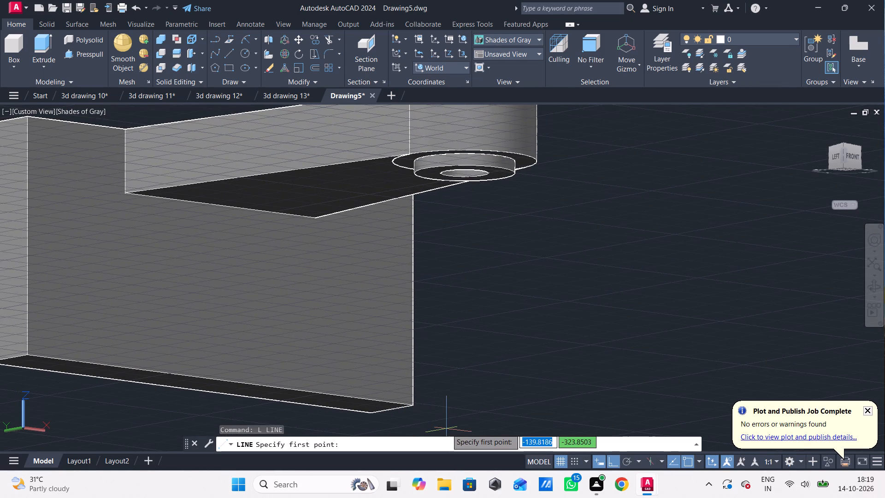
{"action": "middle_click_drag", "start_coordinate": [442, 416], "coordinate": [395, 422], "text": "shift"}
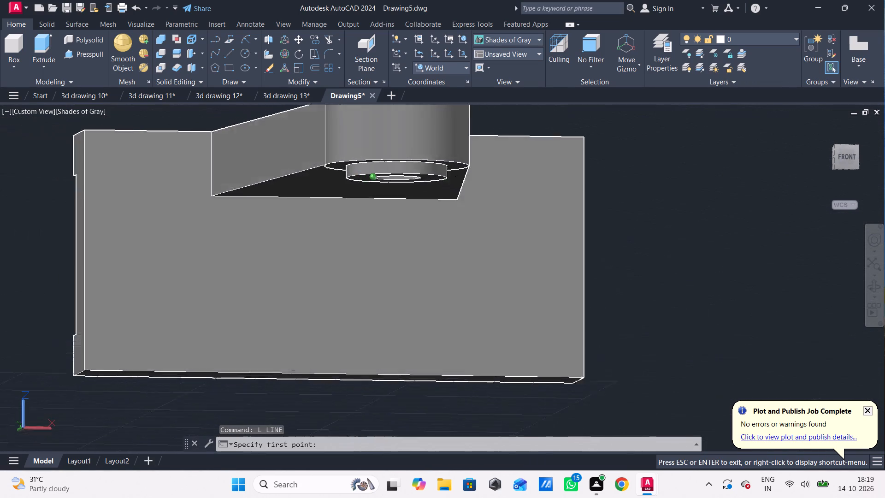
{"action": "middle_click_drag", "start_coordinate": [395, 422], "coordinate": [288, 418], "text": "shift"}
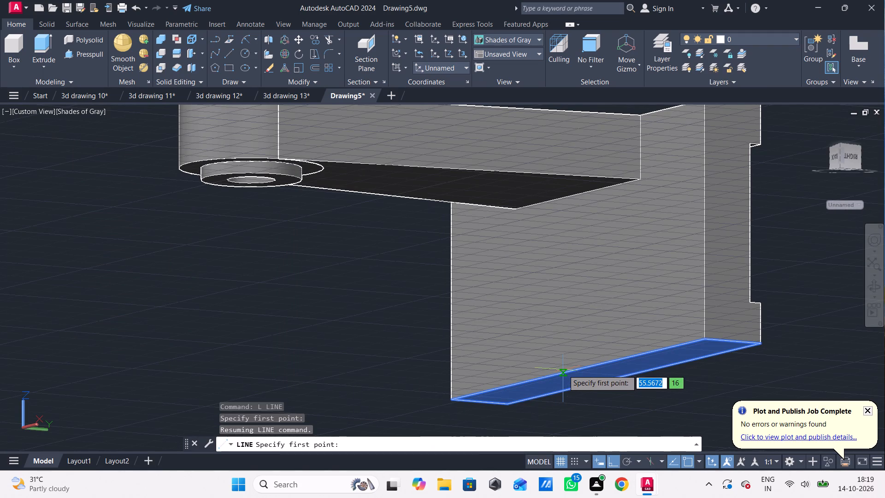
{"action": "left_click_drag", "start_coordinate": [578, 368], "coordinate": [578, 362]}
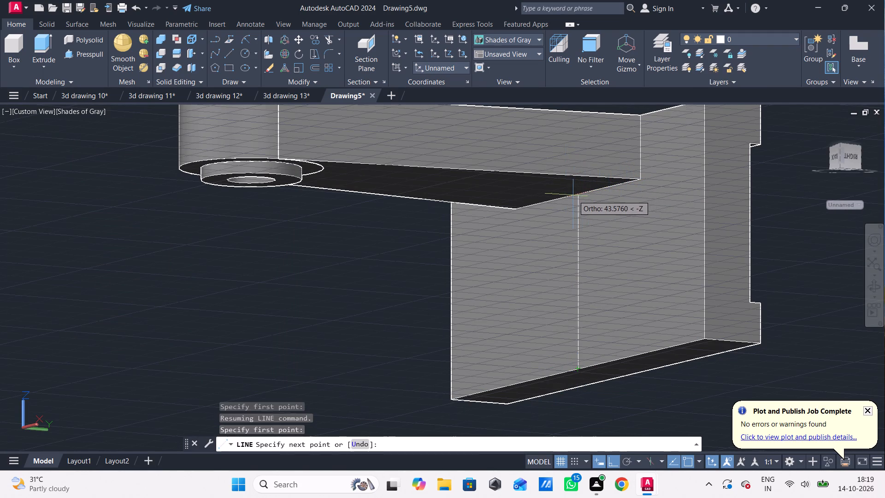
{"action": "scroll", "coordinate": [573, 195], "scroll_direction": "up", "scroll_amount": 5}
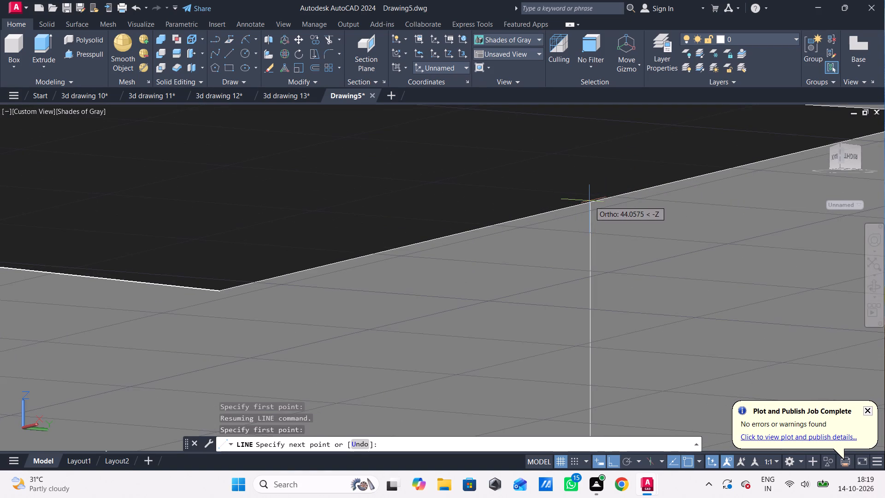
{"action": "left_click", "coordinate": [590, 202]}
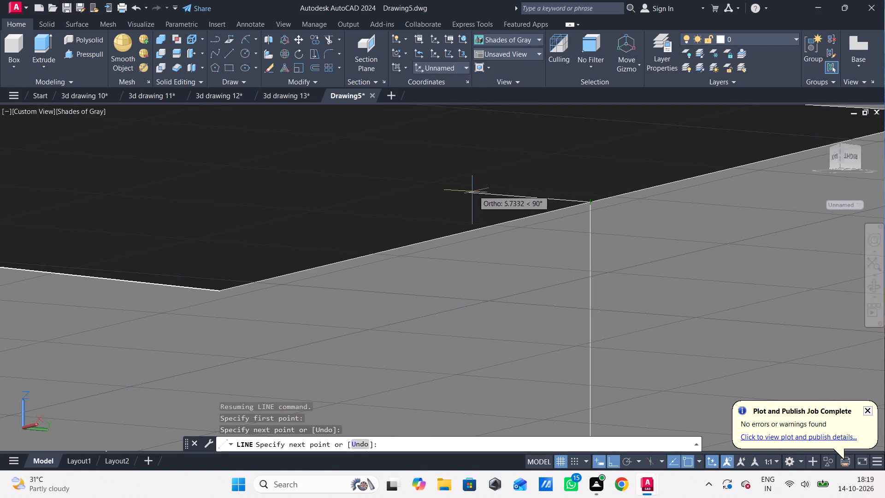
Continue the line 63 along the arm's underside toward the cylinder, and close the triangle back at the plate's bottom edge midpoint.
{"action": "scroll", "coordinate": [460, 235], "scroll_direction": "down", "scroll_amount": 2}
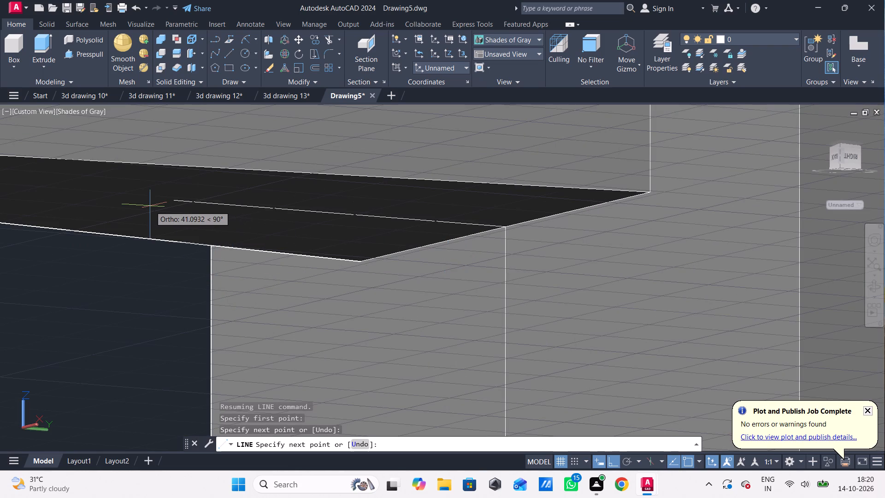
{"action": "key", "text": "6"}
{"action": "key", "text": "3"}
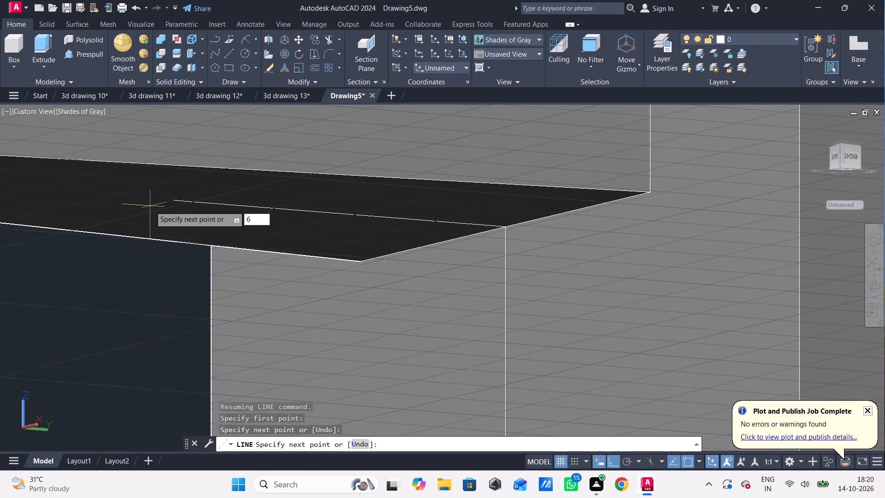
{"action": "key", "text": "Return"}
{"action": "scroll", "coordinate": [148, 217], "scroll_direction": "down", "scroll_amount": 3}
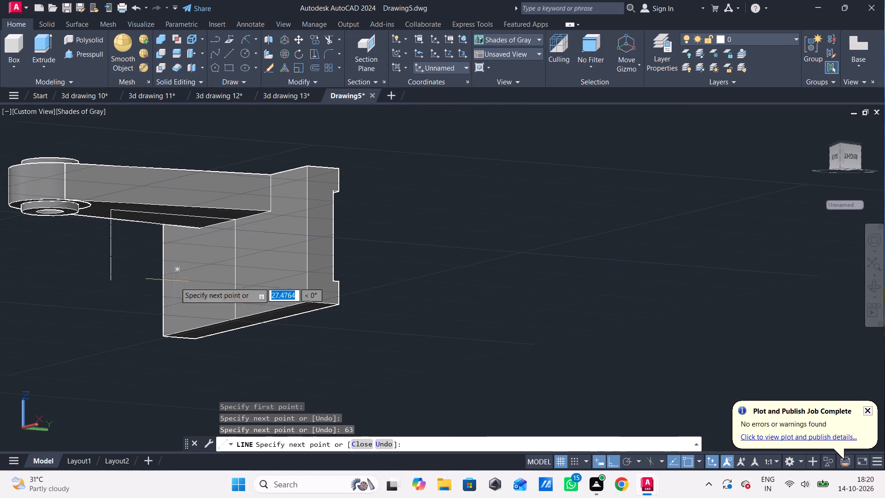
{"action": "left_click", "coordinate": [236, 320]}
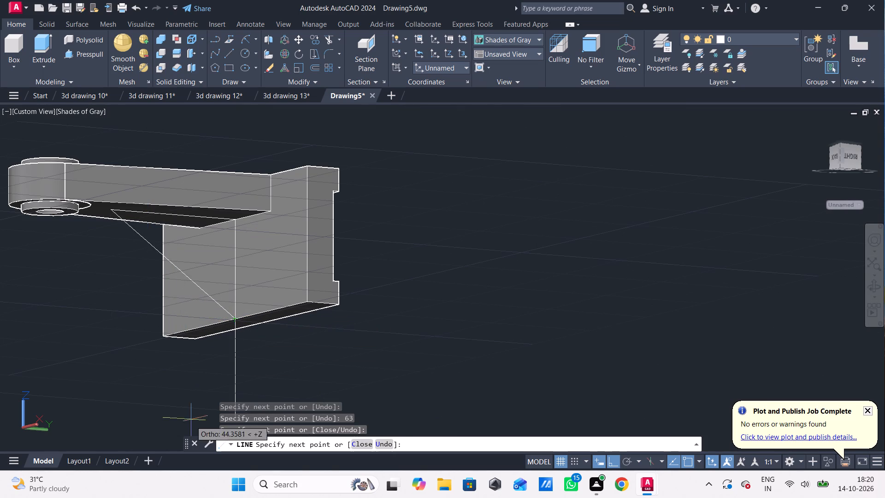
{"action": "key", "text": "Escape"}
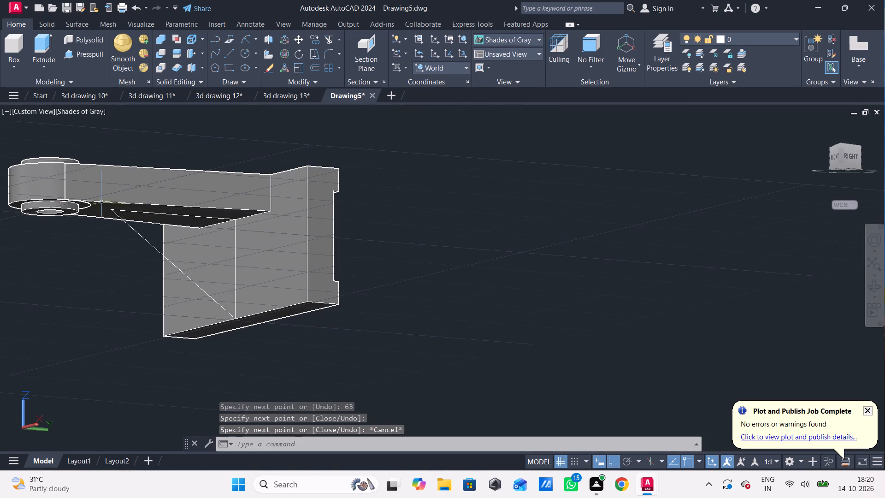
Switch to the 2D Wireframe visual style and join the three triangle lines into one polyline.
{"action": "left_click", "coordinate": [70, 108]}
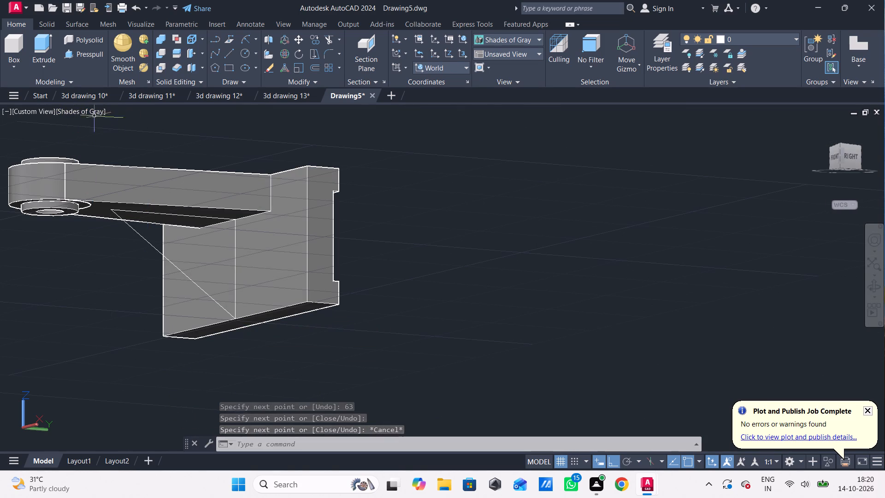
{"action": "left_click", "coordinate": [90, 111]}
{"action": "left_click", "coordinate": [128, 141]}
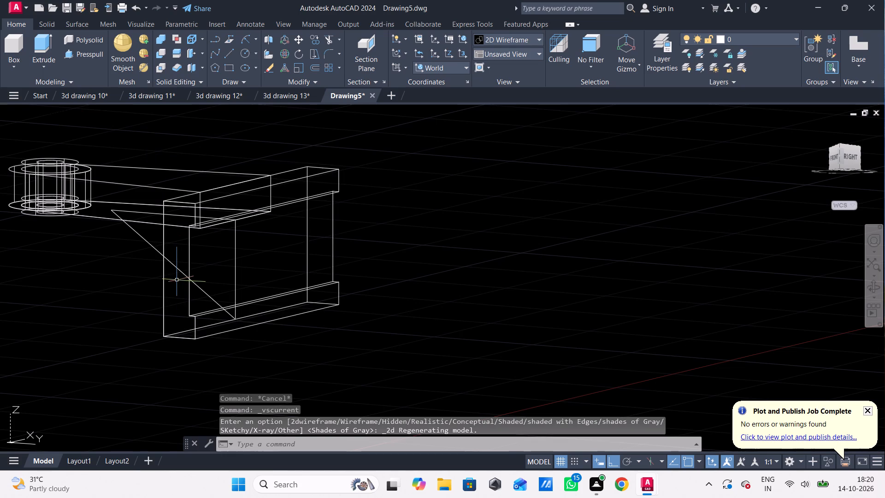
{"action": "left_click", "coordinate": [177, 269]}
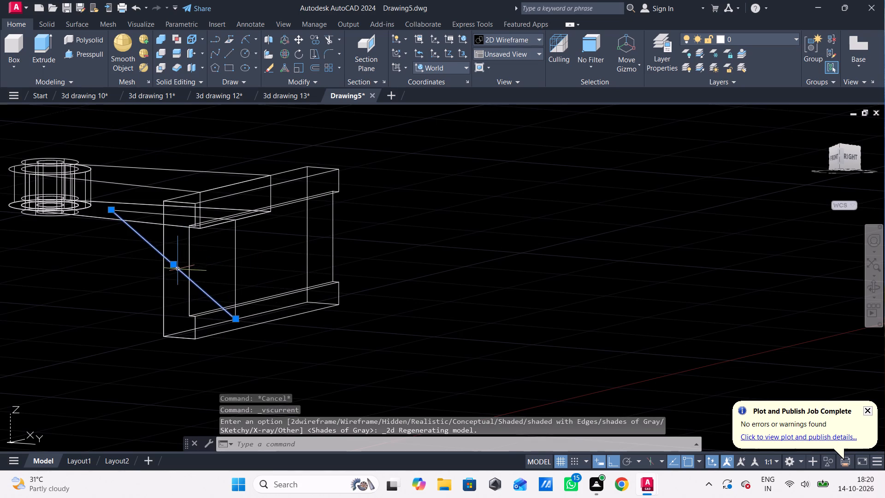
{"action": "left_click", "coordinate": [159, 213]}
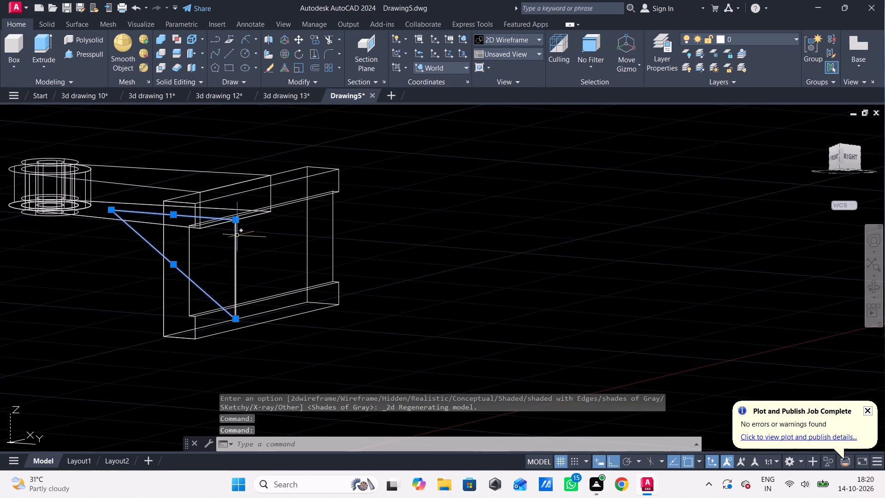
{"action": "left_click", "coordinate": [237, 235]}
{"action": "key", "text": "j"}
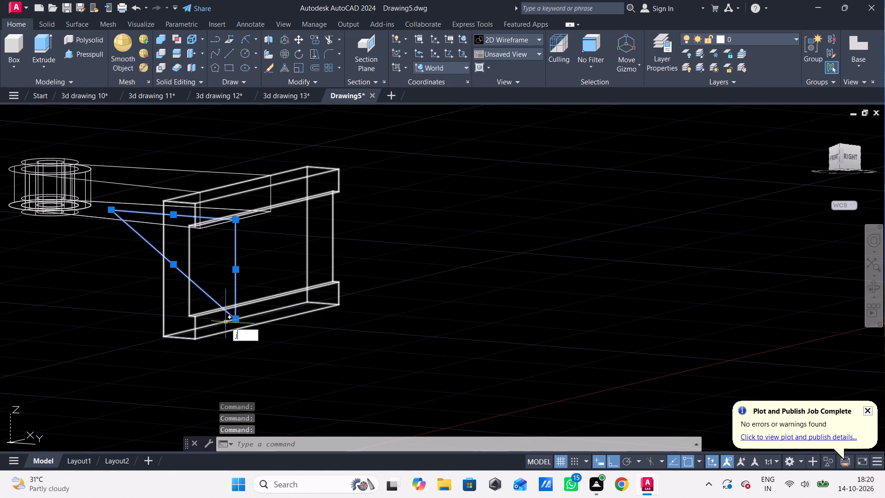
{"action": "key", "text": "Return"}
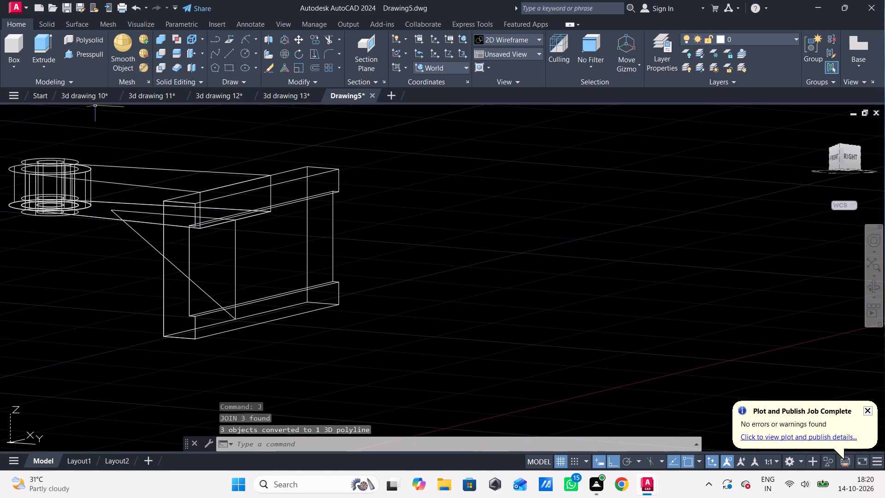
Switch to the Shades of Gray visual style and presspull the triangular rib profile 6 to one side.
{"action": "left_click", "coordinate": [98, 111]}
{"action": "left_click", "coordinate": [129, 211]}
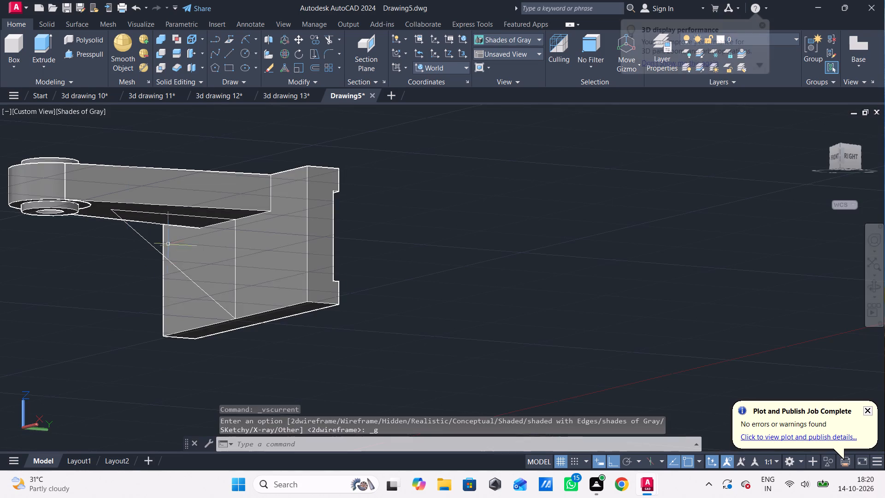
{"action": "left_click", "coordinate": [77, 58]}
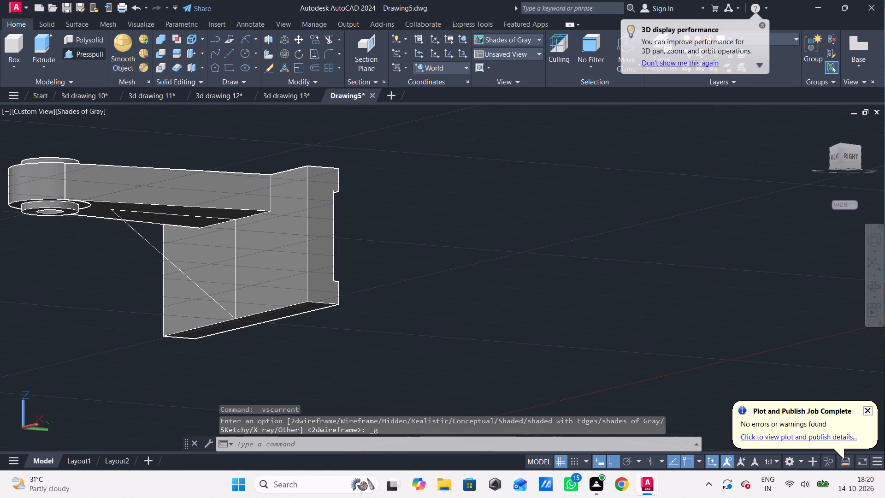
{"action": "left_click", "coordinate": [140, 234]}
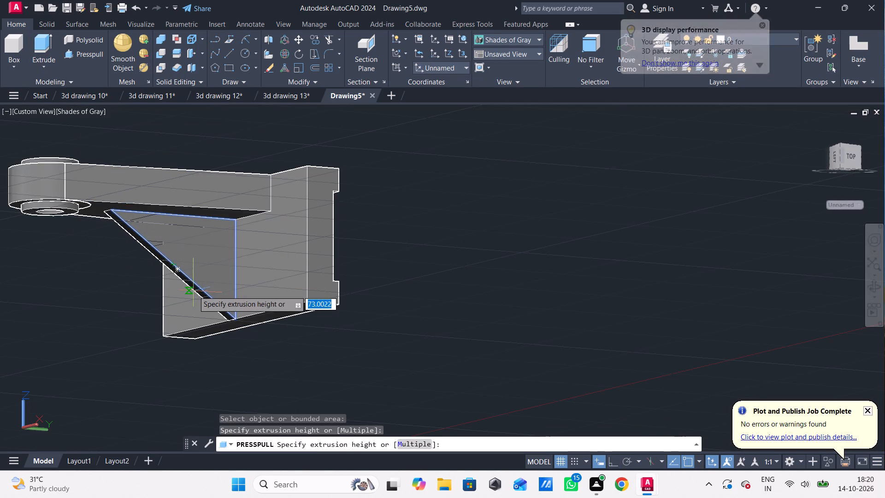
{"action": "key", "text": "6"}
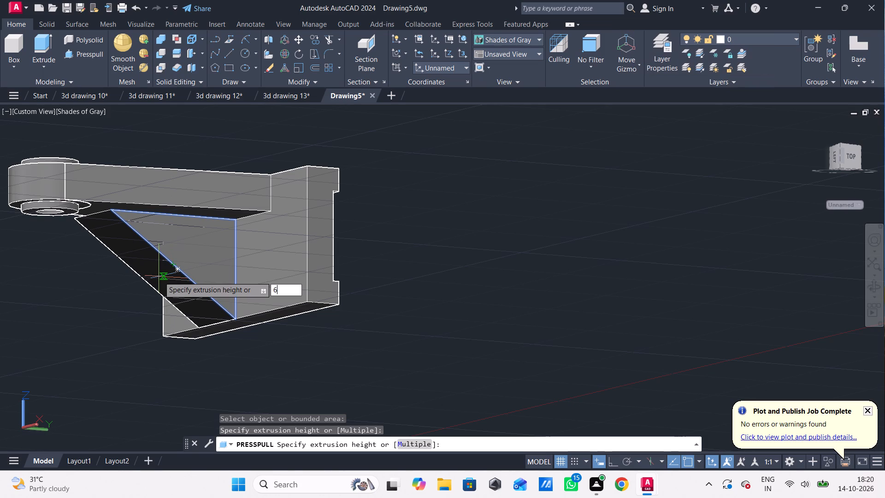
{"action": "key", "text": "Return"}
Presspull the rib's opposite triangular face outward by 6, thickening the rib on its other side.
{"action": "middle_click_drag", "start_coordinate": [159, 277], "coordinate": [250, 289], "text": "shift"}
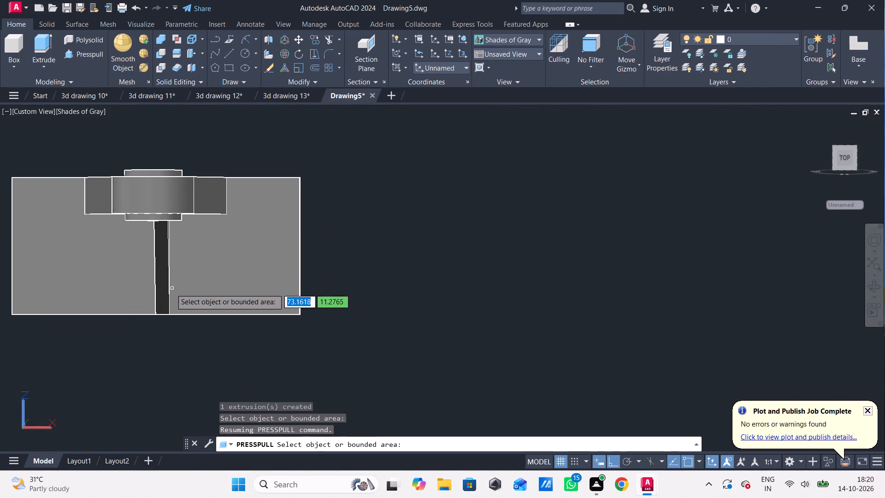
{"action": "middle_click_drag", "start_coordinate": [158, 279], "coordinate": [199, 285], "text": "shift"}
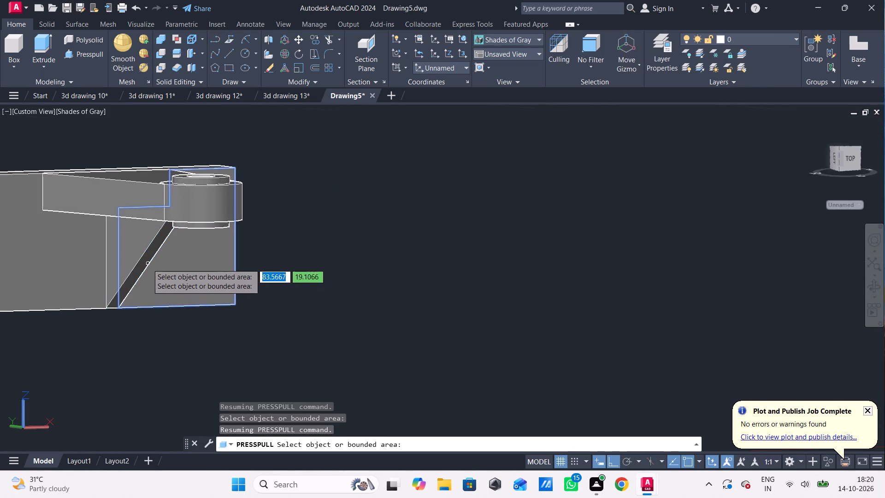
{"action": "left_click", "coordinate": [130, 255]}
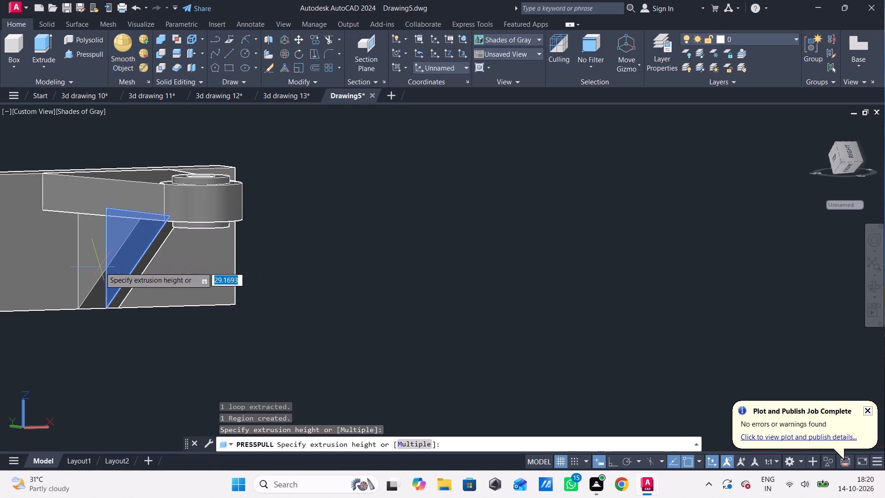
{"action": "key", "text": "6"}
{"action": "key", "text": "Return"}
{"action": "middle_click_drag", "start_coordinate": [379, 282], "coordinate": [228, 266], "text": "shift"}
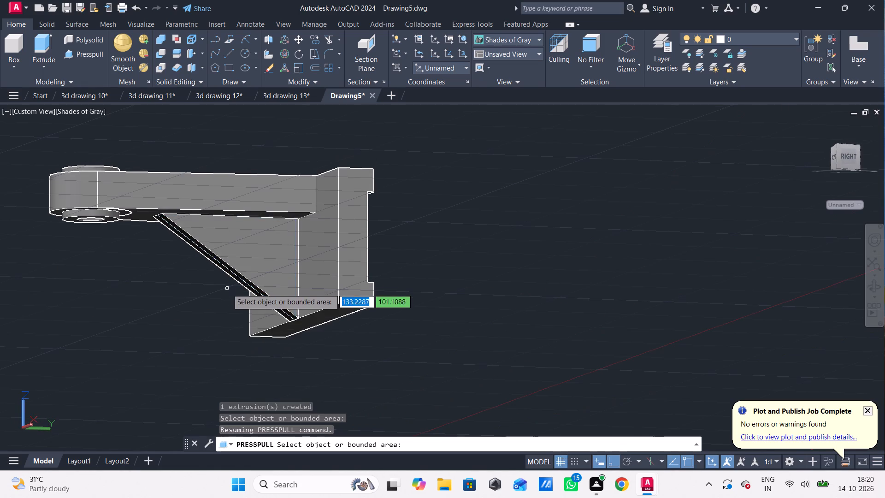
{"action": "middle_click_drag", "start_coordinate": [221, 338], "coordinate": [281, 362], "text": "shift"}
{"action": "key", "text": "Escape"}
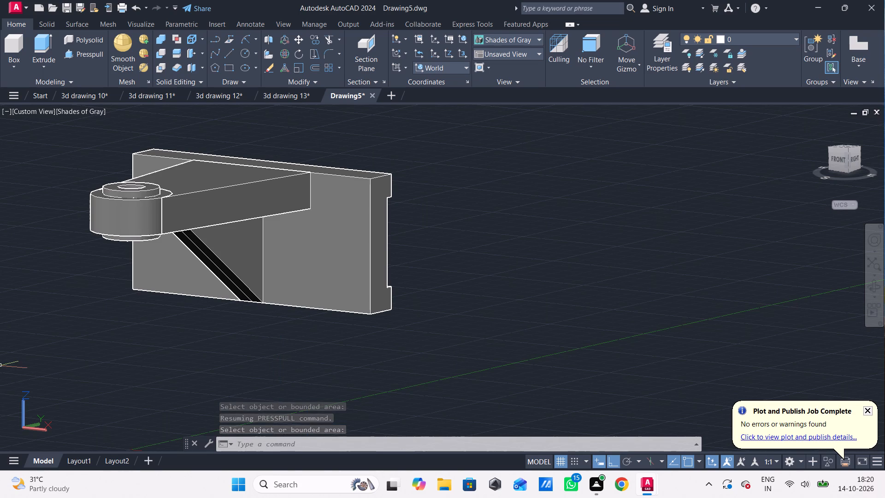
In the Front view, draw a line 30 up from the base plate's lower-left corner, continuing 18 horizontally inward across the plate.
{"action": "scroll", "coordinate": [0, 395], "scroll_direction": "down", "scroll_amount": 1}
{"action": "middle_click_drag", "start_coordinate": [69, 290], "coordinate": [146, 285], "text": "shift"}
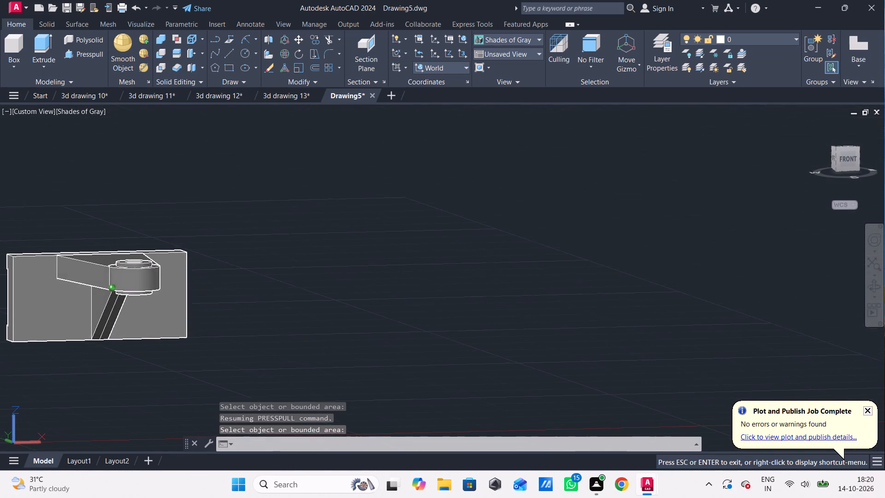
{"action": "middle_click_drag", "start_coordinate": [146, 285], "coordinate": [147, 285], "text": "shift"}
{"action": "scroll", "coordinate": [98, 289], "scroll_direction": "up", "scroll_amount": 1}
{"action": "middle_click_drag", "start_coordinate": [104, 304], "coordinate": [247, 307]}
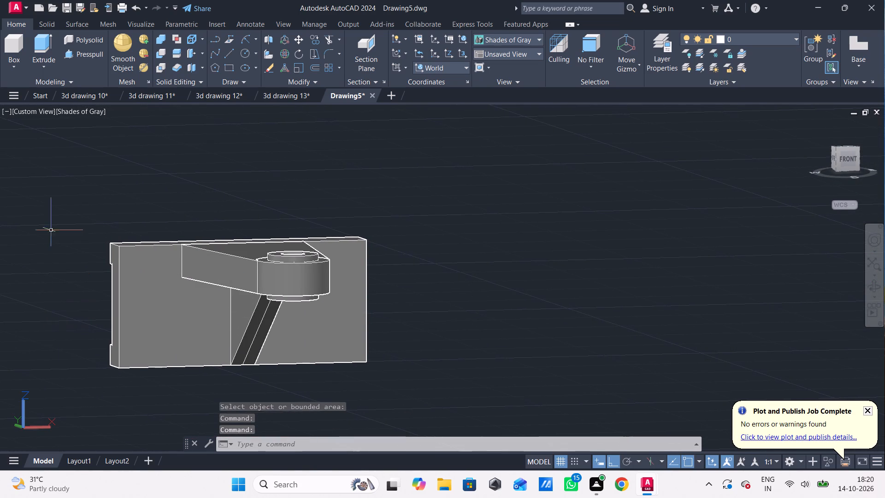
{"action": "left_click", "coordinate": [19, 108]}
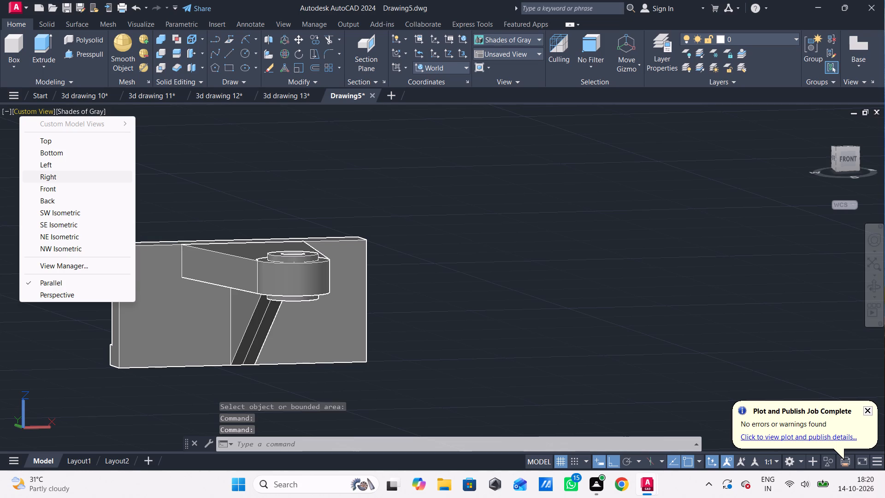
{"action": "left_click", "coordinate": [50, 191]}
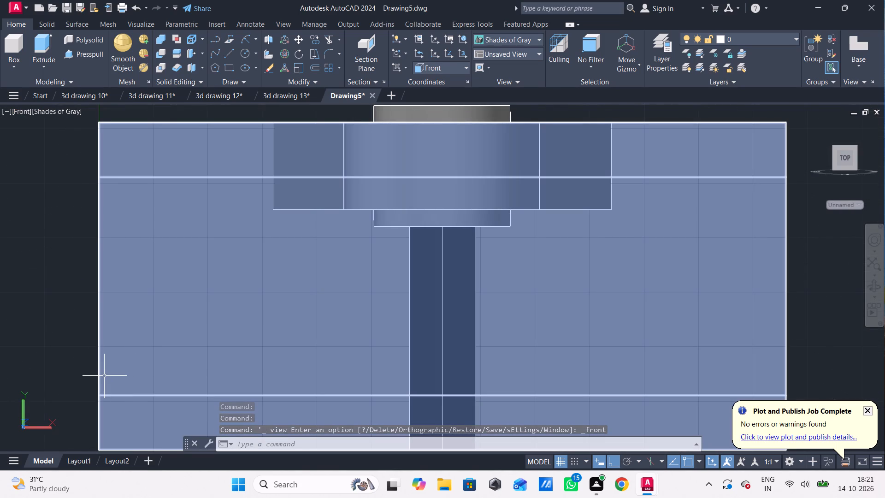
{"action": "key", "text": "l"}
{"action": "key", "text": "Return"}
{"action": "middle_click_drag", "start_coordinate": [84, 392], "coordinate": [86, 392]}
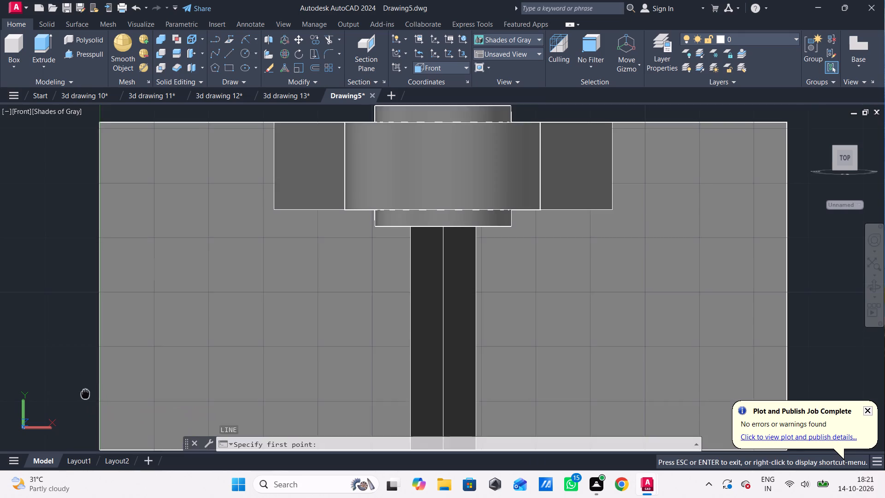
{"action": "middle_click_drag", "start_coordinate": [86, 392], "coordinate": [95, 339]}
{"action": "left_click", "coordinate": [113, 400]}
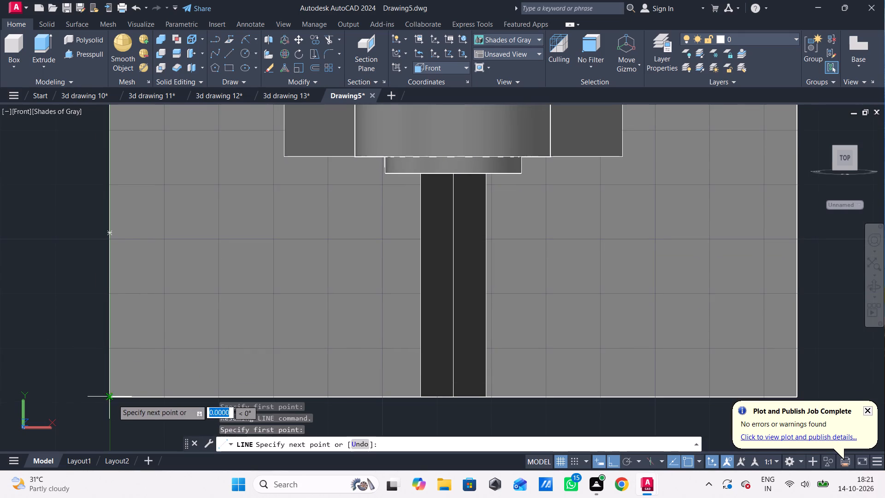
{"action": "type", "text": "30"}
{"action": "key", "text": "Return"}
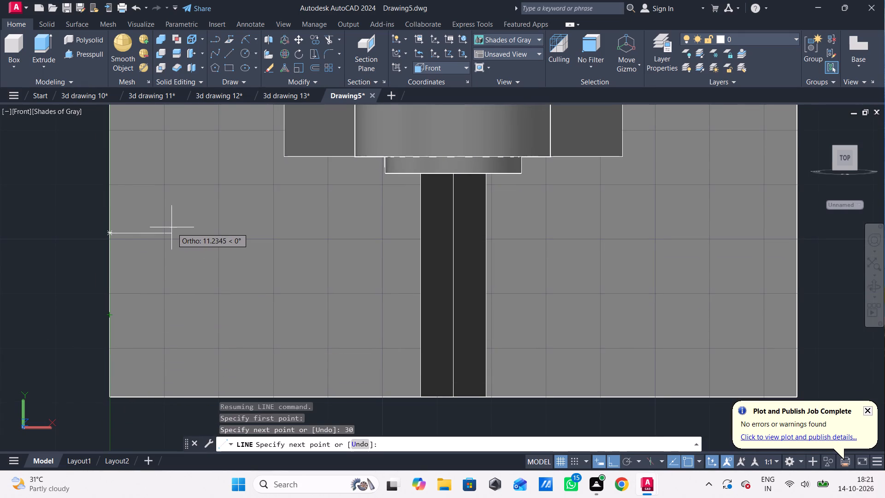
{"action": "type", "text": "18"}
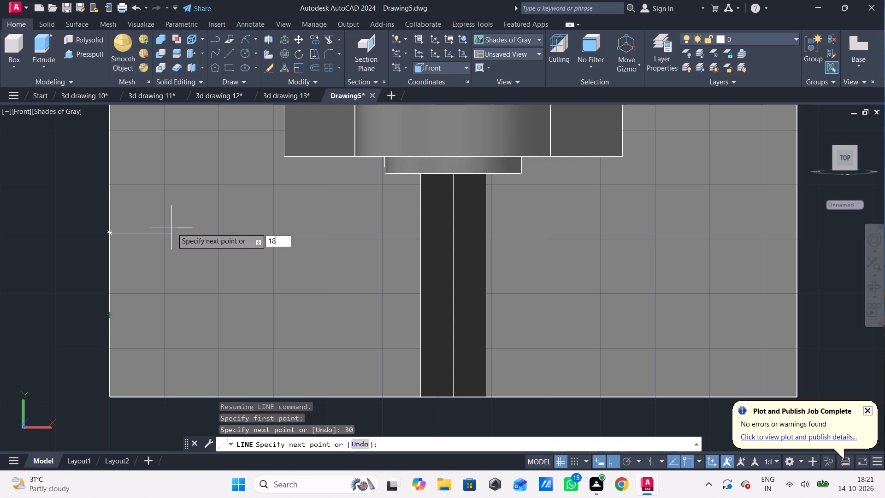
{"action": "key", "text": "Return"}
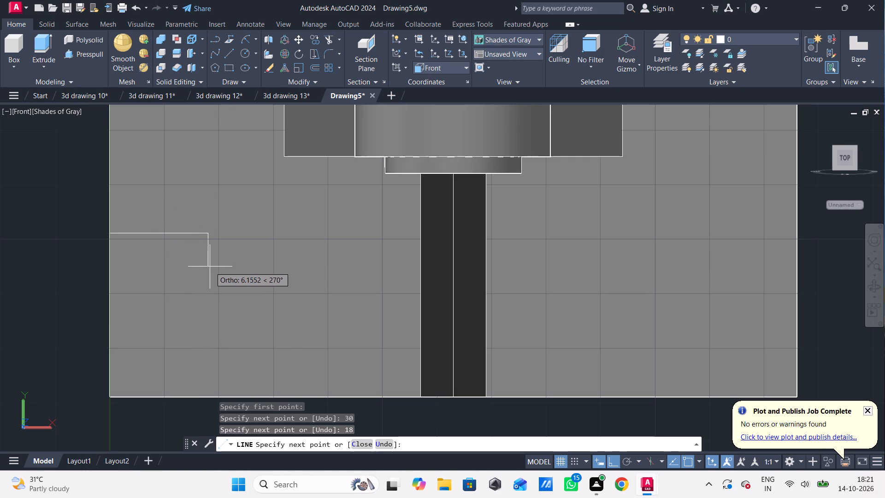
{"action": "key", "text": "Escape"}
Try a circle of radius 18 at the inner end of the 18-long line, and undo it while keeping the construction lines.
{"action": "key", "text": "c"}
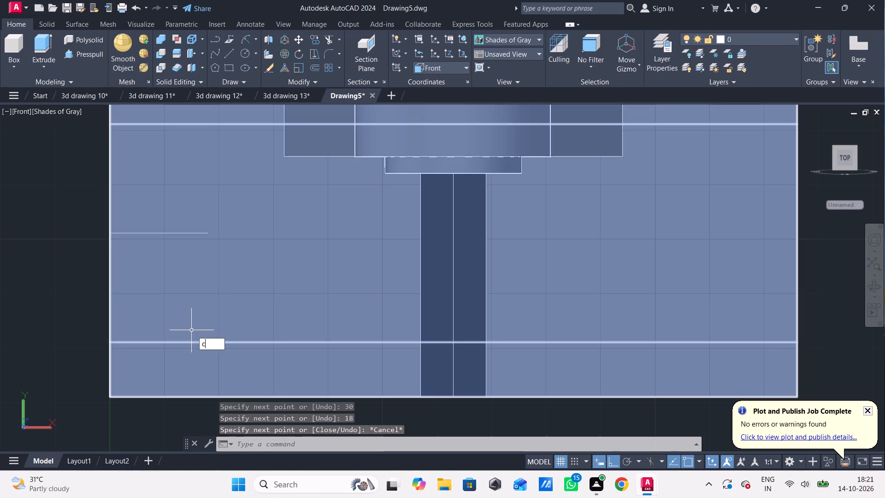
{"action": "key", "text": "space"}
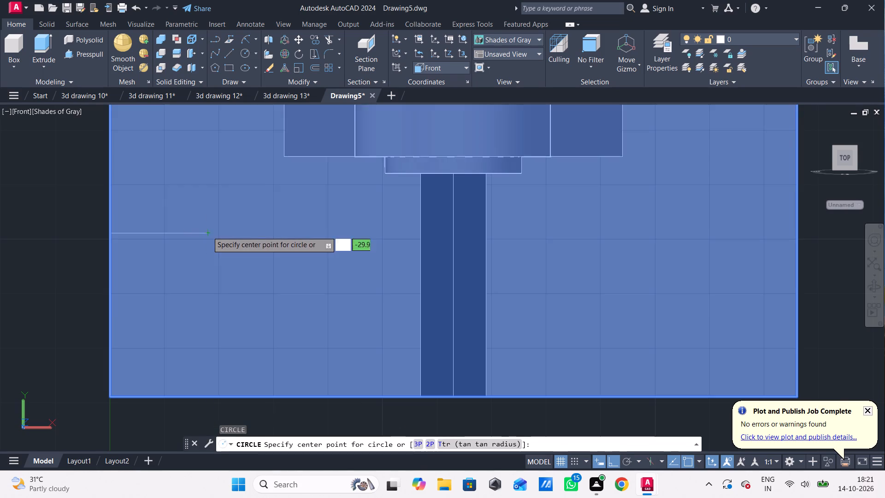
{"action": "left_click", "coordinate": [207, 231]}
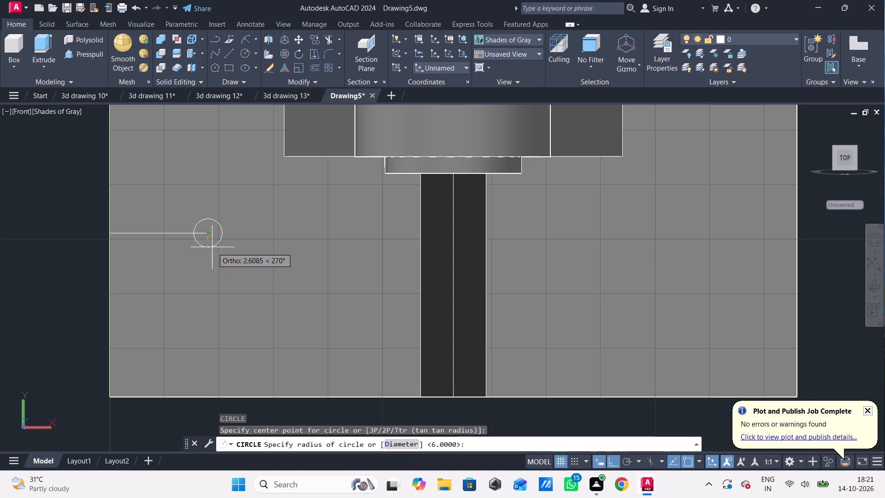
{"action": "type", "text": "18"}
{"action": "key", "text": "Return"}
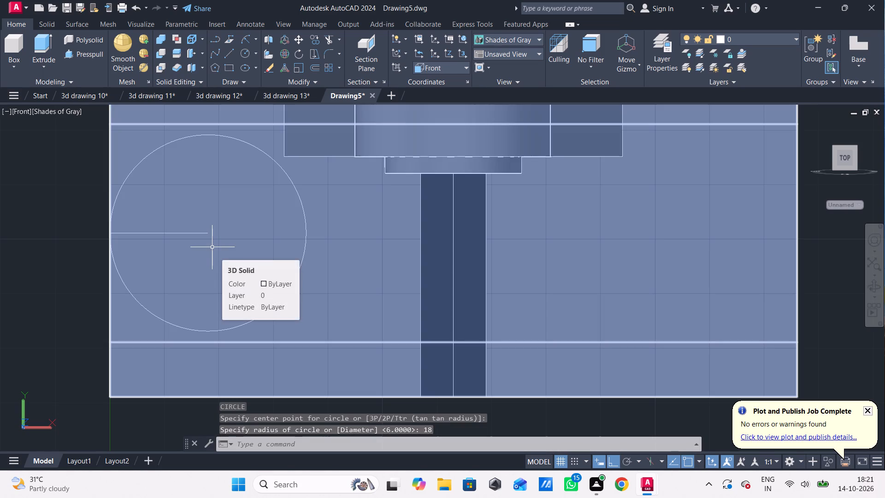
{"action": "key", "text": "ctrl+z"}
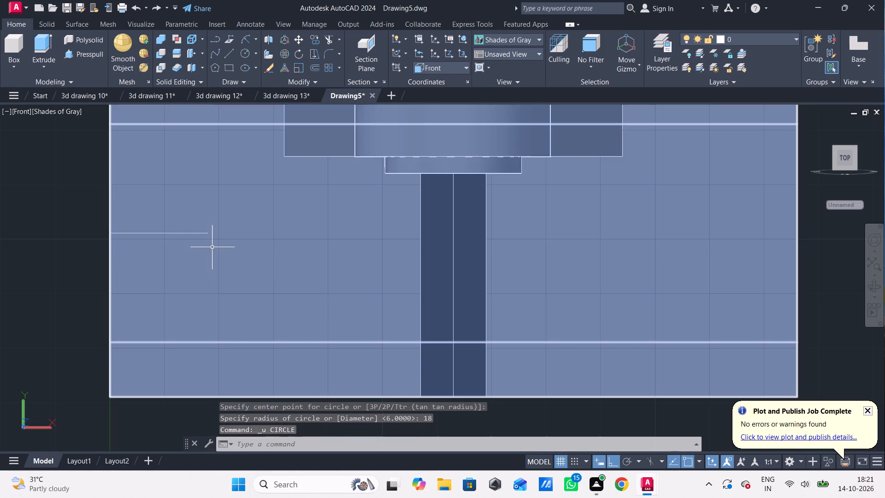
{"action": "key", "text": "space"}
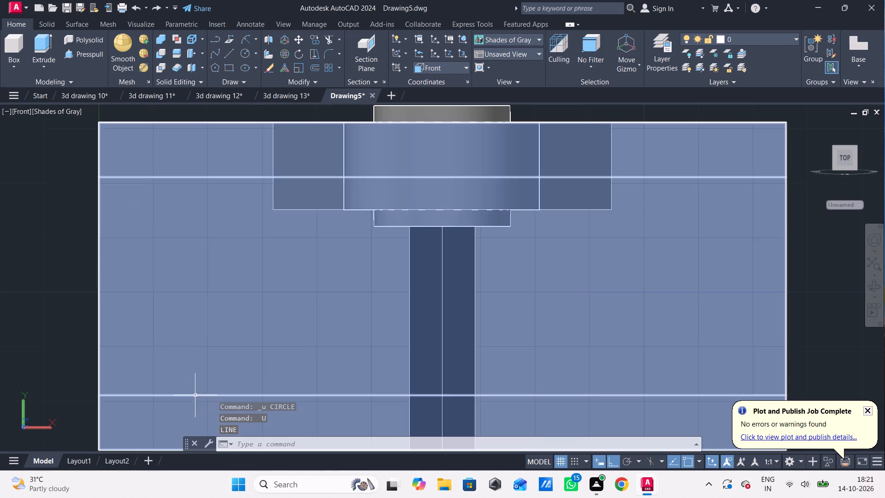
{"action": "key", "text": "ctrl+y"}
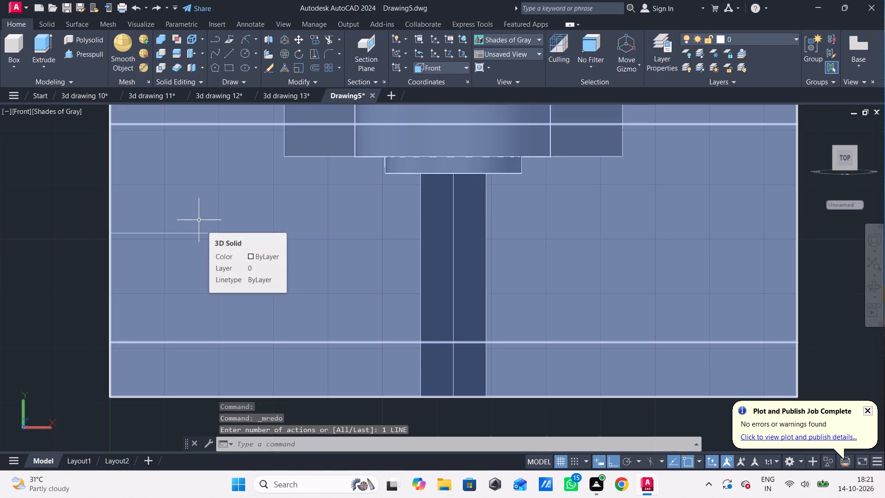
Draw two concentric circles of radius 12.5 and 5 centred on the inner end of the 18-long line.
{"action": "type", "text": "c"}
{"action": "key", "text": "space"}
{"action": "left_click", "coordinate": [208, 233]}
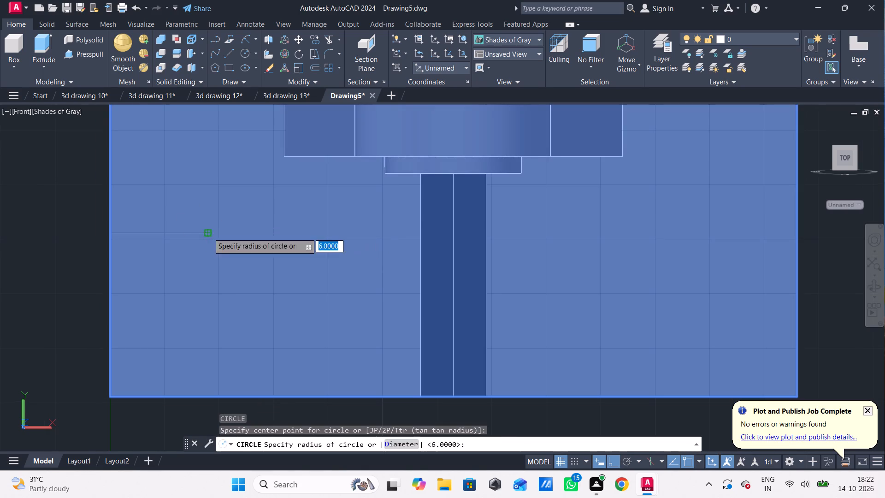
{"action": "type", "text": "12.5"}
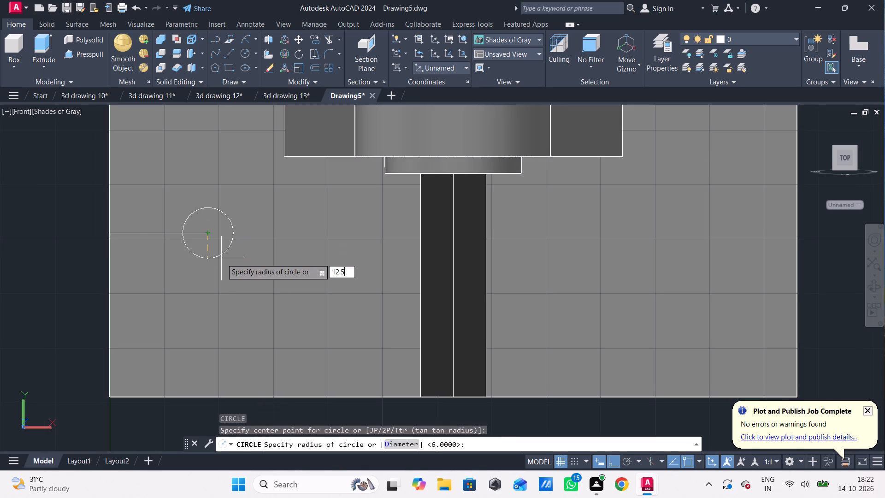
{"action": "key", "text": "Return"}
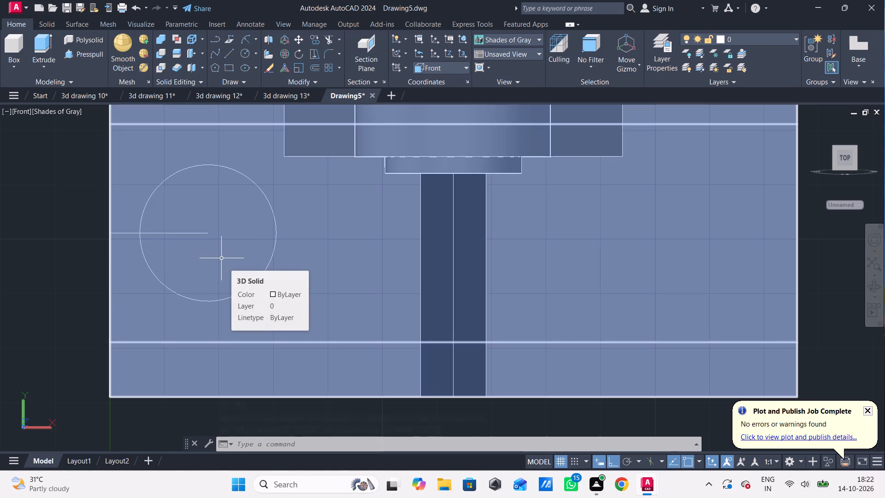
{"action": "key", "text": "space"}
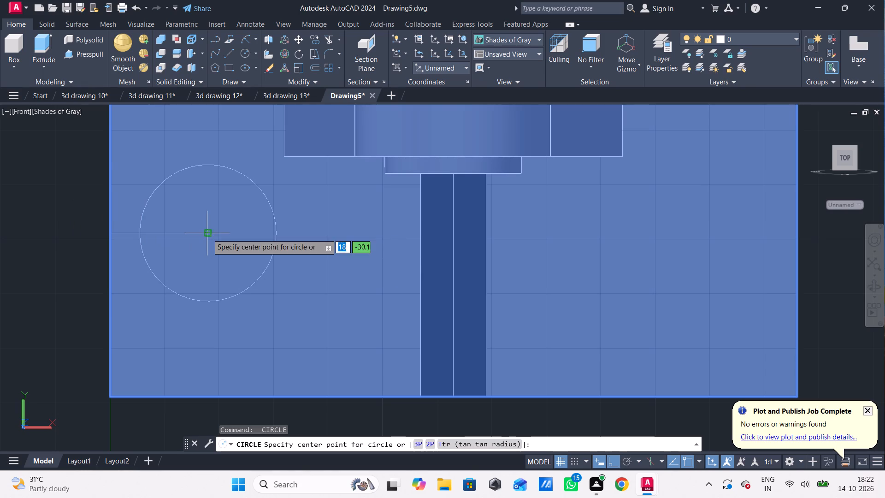
{"action": "left_click", "coordinate": [207, 234]}
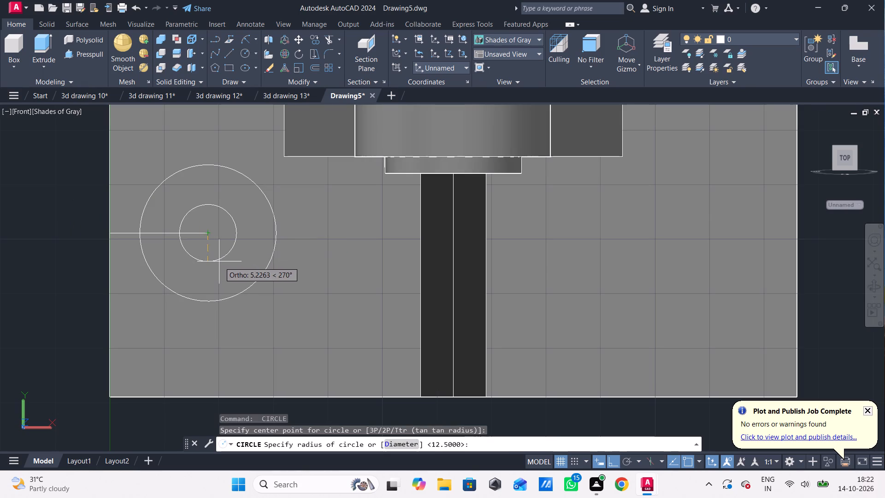
{"action": "key", "text": "5"}
{"action": "key", "text": "Return"}
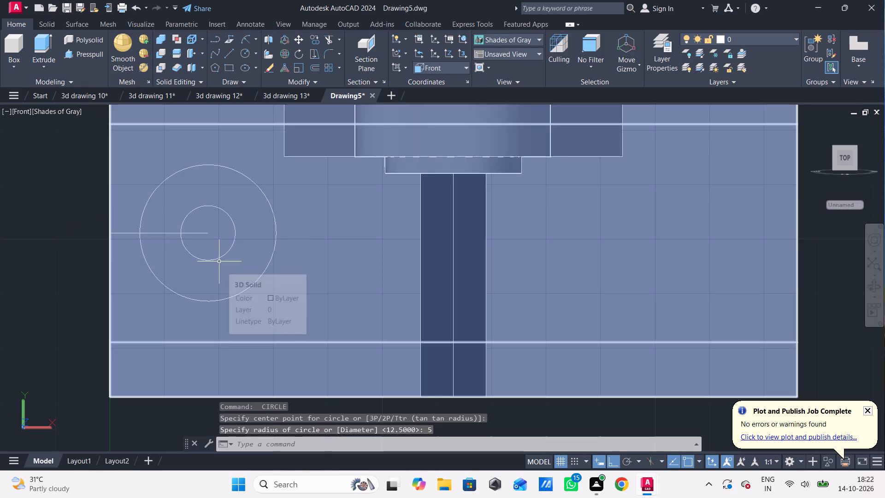
Erase the 30 and 18 construction lines beside the circles in 2D Wireframe display, and return to Shades of Gray.
{"action": "left_click", "coordinate": [132, 234]}
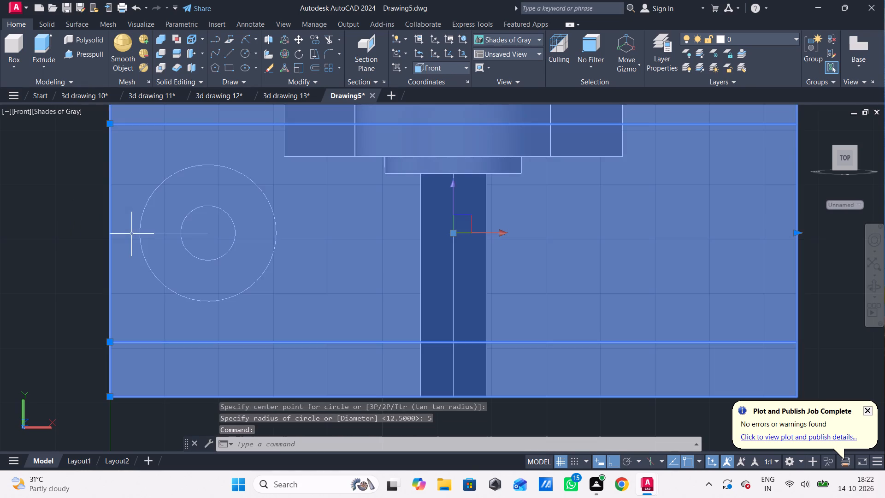
{"action": "key", "text": "Escape"}
{"action": "left_click", "coordinate": [52, 110]}
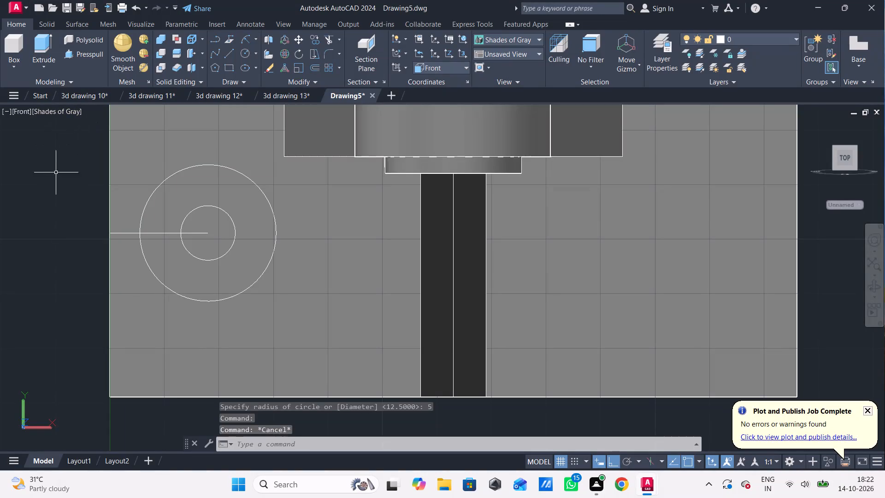
{"action": "left_click", "coordinate": [60, 108]}
{"action": "left_click", "coordinate": [84, 144]}
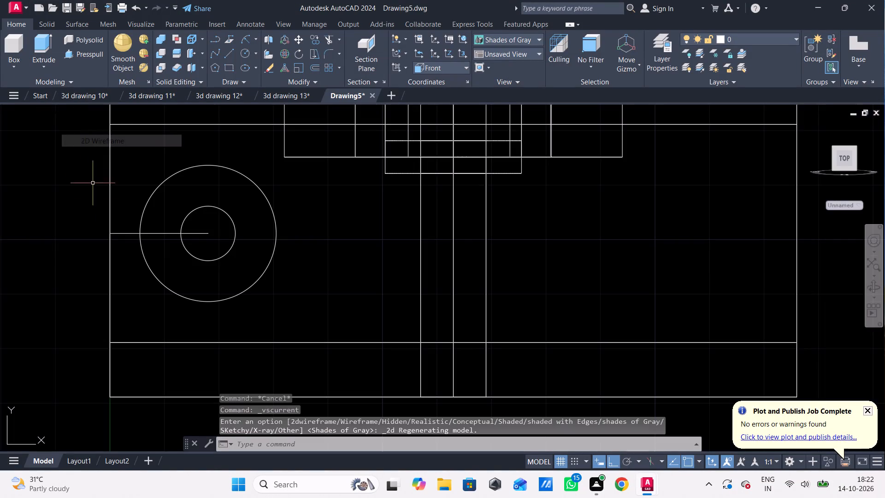
{"action": "left_click", "coordinate": [112, 234]}
{"action": "left_click", "coordinate": [109, 271]}
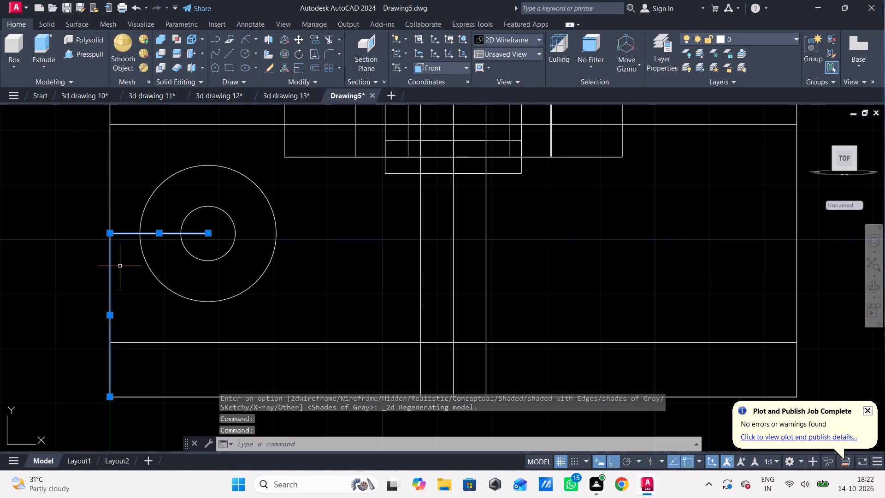
{"action": "key", "text": "Delete"}
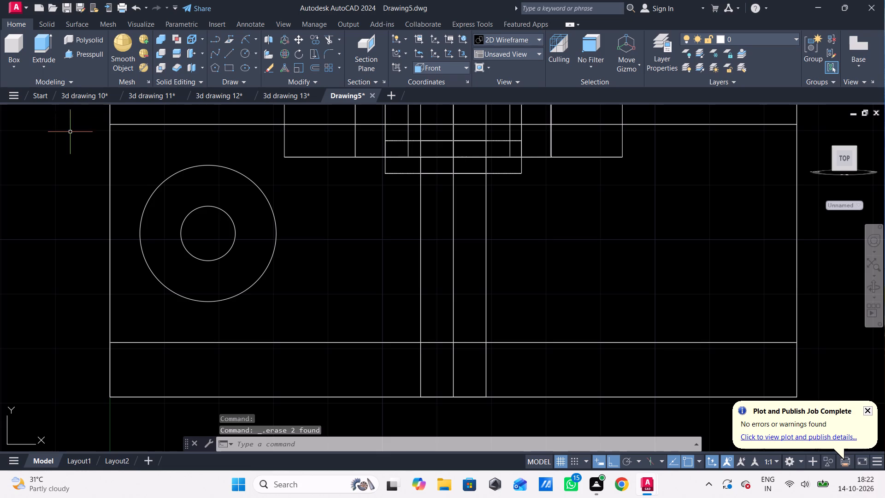
{"action": "left_click", "coordinate": [69, 110]}
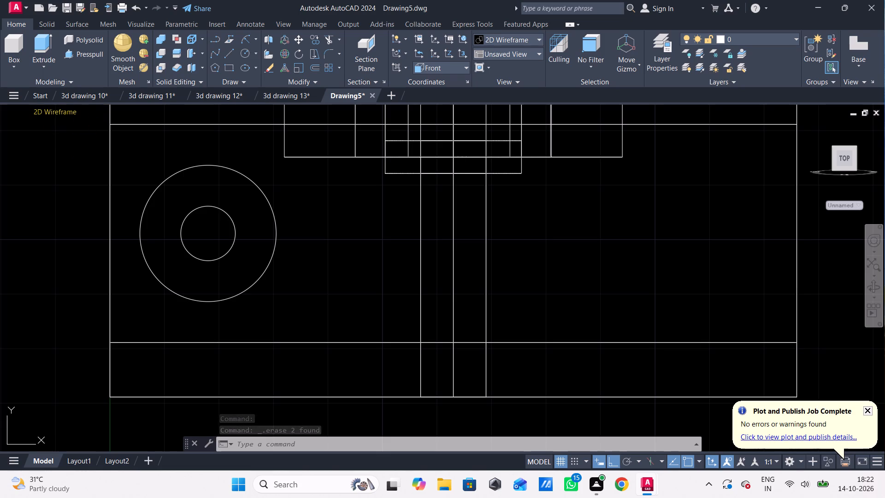
{"action": "left_click", "coordinate": [56, 109]}
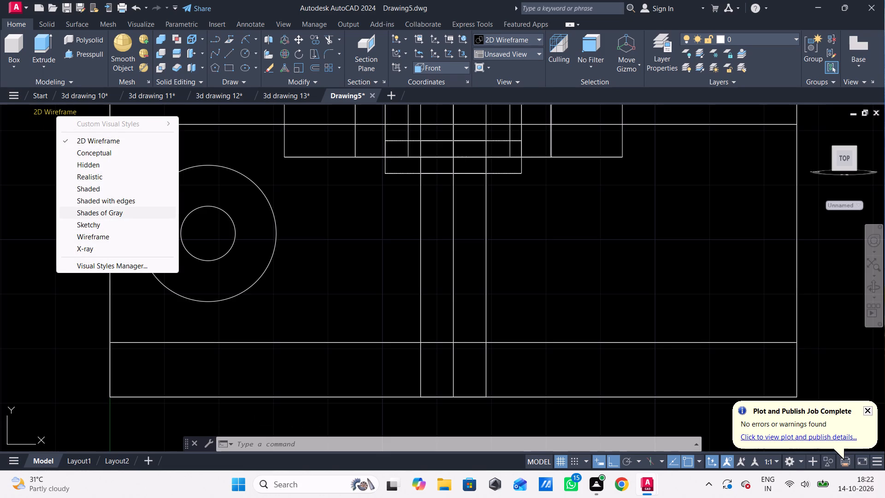
{"action": "left_click", "coordinate": [84, 213]}
Presspull the ring between the two concentric circles outward by 3 to form a raised boss on the base plate.
{"action": "middle_click_drag", "start_coordinate": [119, 268], "coordinate": [167, 287], "text": "shift"}
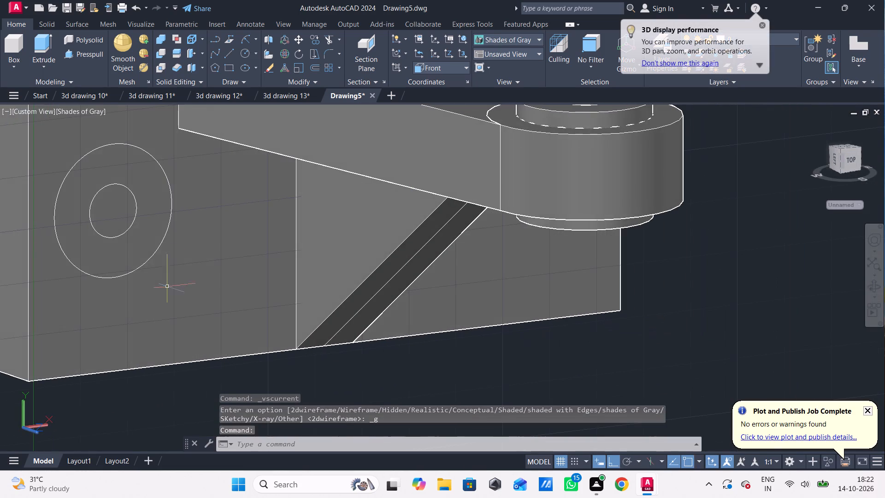
{"action": "left_click", "coordinate": [92, 58]}
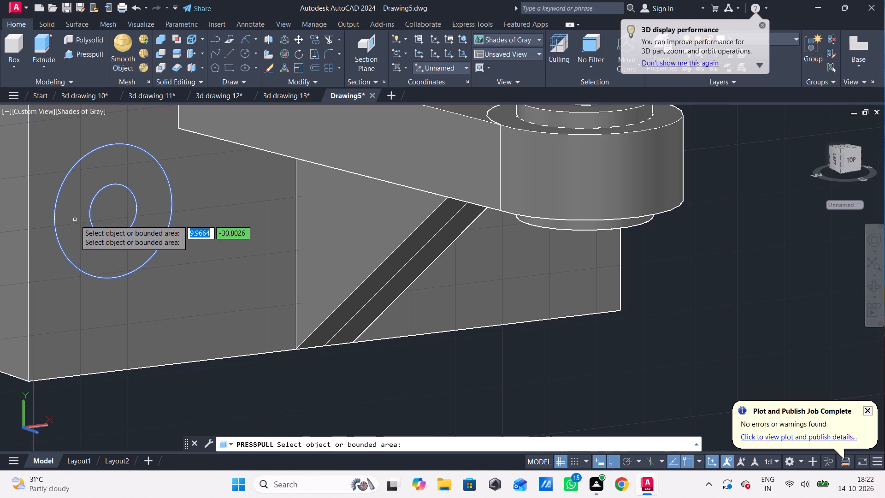
{"action": "left_click", "coordinate": [75, 220]}
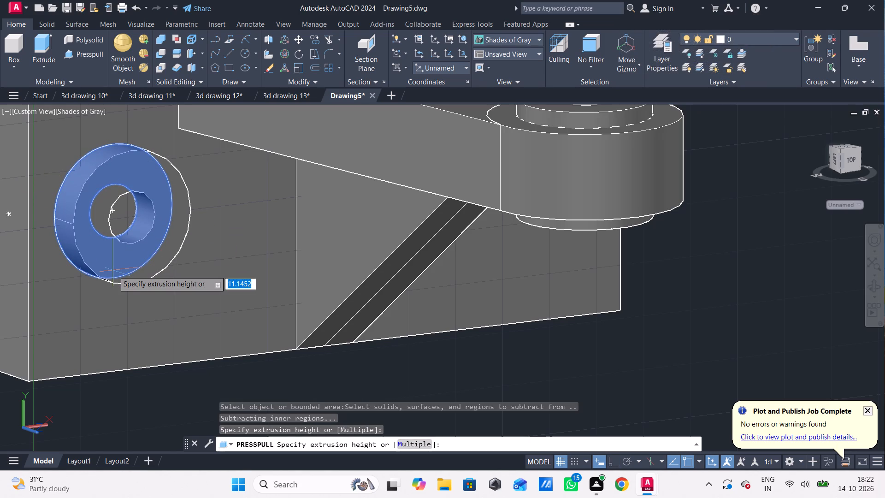
{"action": "key", "text": "3"}
{"action": "key", "text": "Return"}
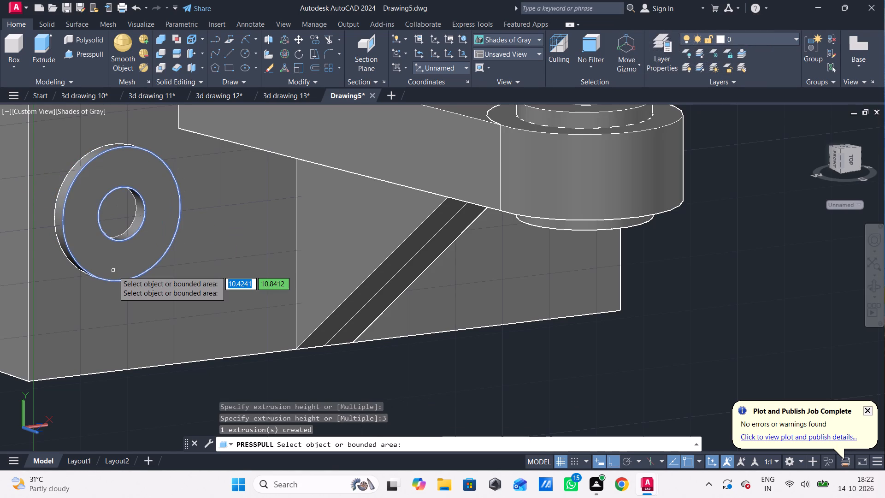
{"action": "middle_click_drag", "start_coordinate": [183, 283], "coordinate": [109, 284], "text": "shift"}
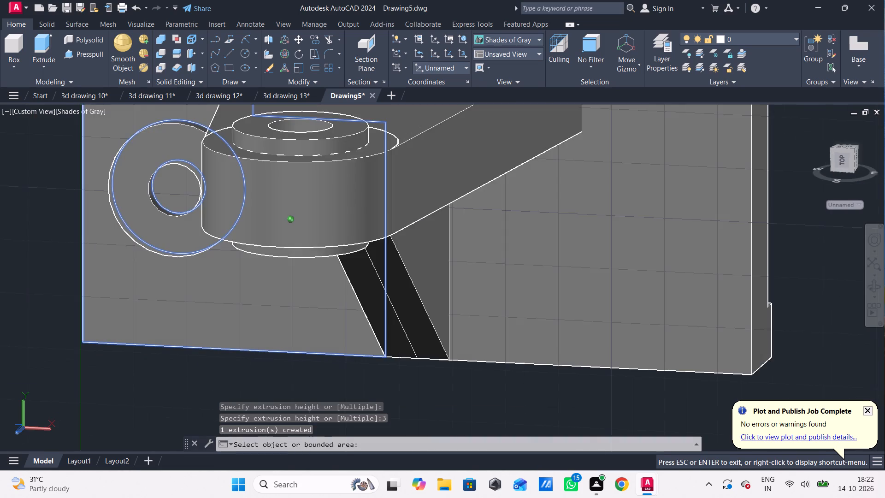
{"action": "middle_click_drag", "start_coordinate": [109, 284], "coordinate": [107, 284], "text": "shift"}
{"action": "key", "text": "Escape"}
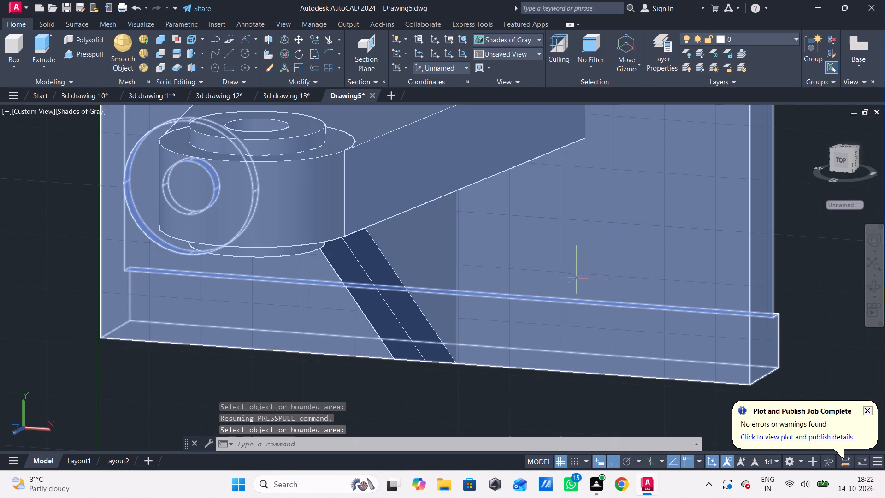
Presspull the area inside the boss's inner circle back past the base plate to cut a through hole.
{"action": "middle_click_drag", "start_coordinate": [196, 261], "coordinate": [242, 267], "text": "shift"}
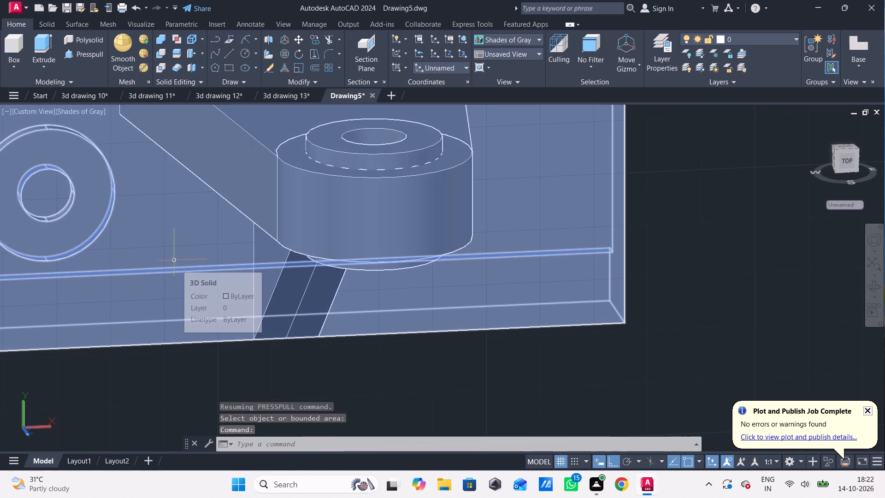
{"action": "left_click", "coordinate": [71, 54]}
{"action": "left_click", "coordinate": [46, 197]}
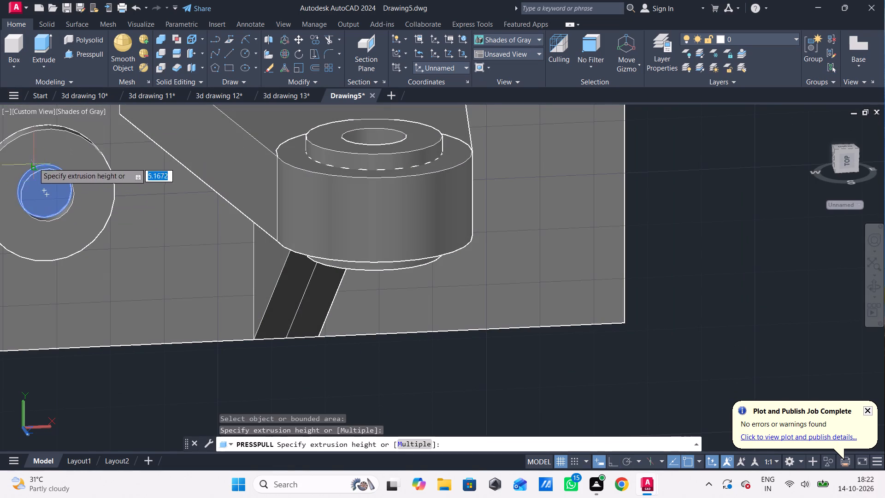
{"action": "middle_click_drag", "start_coordinate": [40, 160], "coordinate": [124, 187], "text": "shift"}
{"action": "scroll", "coordinate": [124, 187], "scroll_direction": "down", "scroll_amount": 2, "text": "shift"}
{"action": "middle_click_drag", "start_coordinate": [141, 205], "coordinate": [171, 203], "text": "shift"}
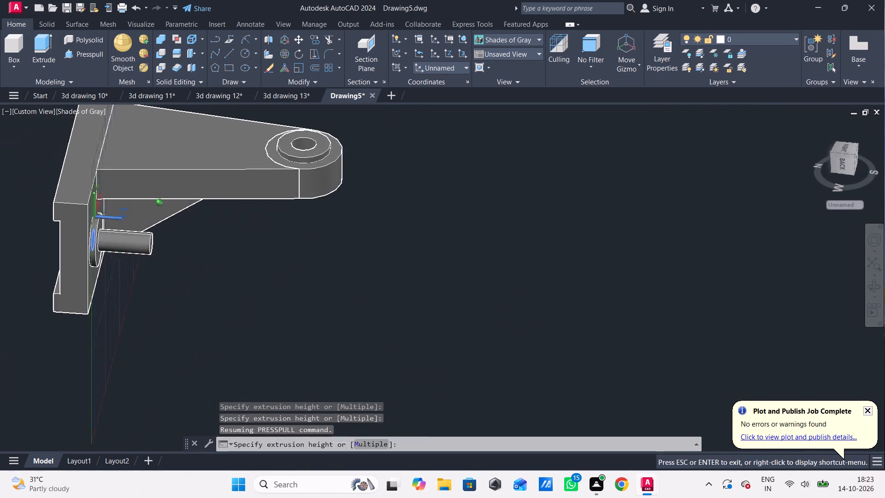
{"action": "middle_click_drag", "start_coordinate": [171, 203], "coordinate": [176, 202], "text": "shift"}
{"action": "left_click", "coordinate": [0, 259]}
{"action": "middle_click_drag", "start_coordinate": [206, 225], "coordinate": [124, 194], "text": "shift"}
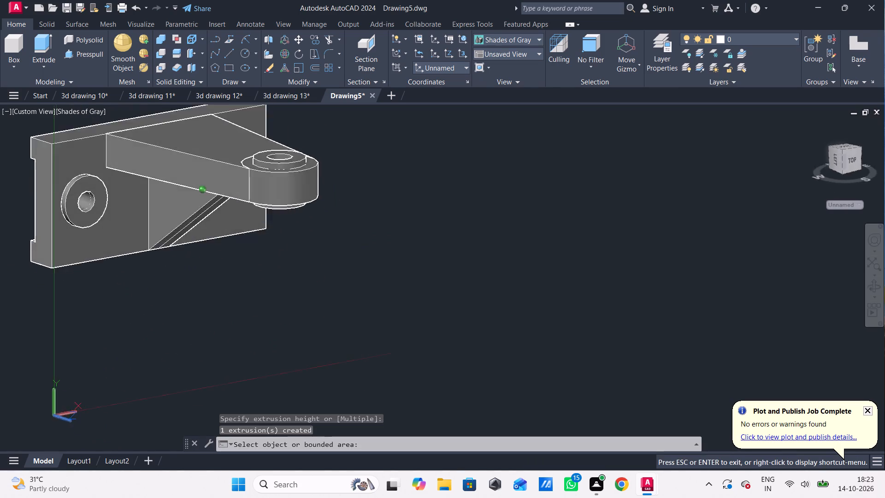
{"action": "middle_click_drag", "start_coordinate": [124, 194], "coordinate": [69, 188], "text": "shift"}
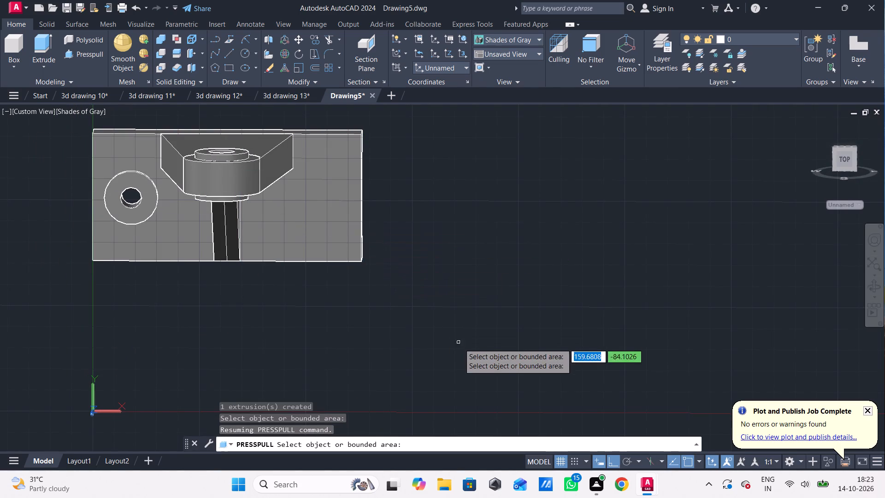
Draw a line 30 up from the base plate's lower-right front corner, continuing 18 horizontally inward across the plate.
{"action": "key", "text": "l"}
{"action": "key", "text": "Return"}
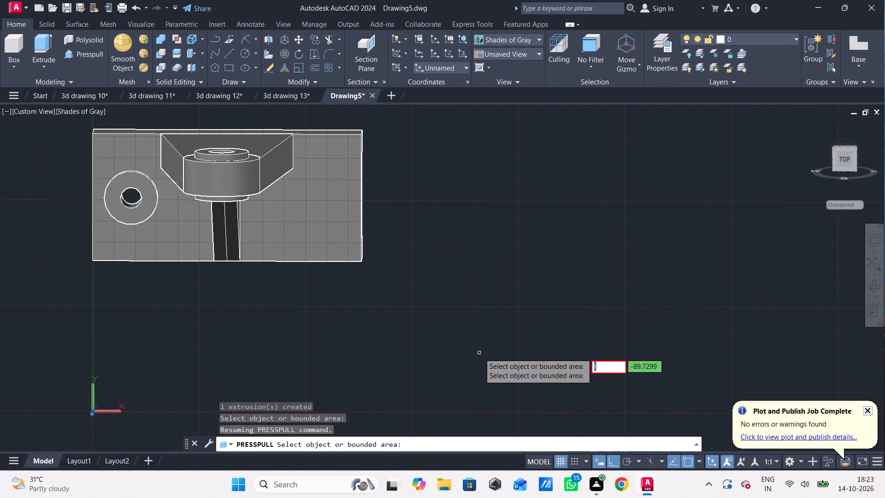
{"action": "key", "text": "Escape"}
{"action": "key", "text": "Return"}
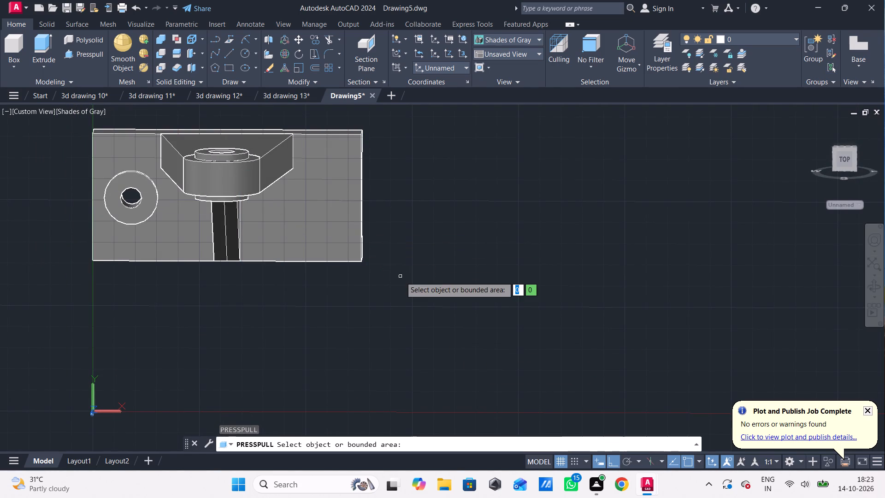
{"action": "key", "text": "Escape"}
{"action": "key", "text": "l"}
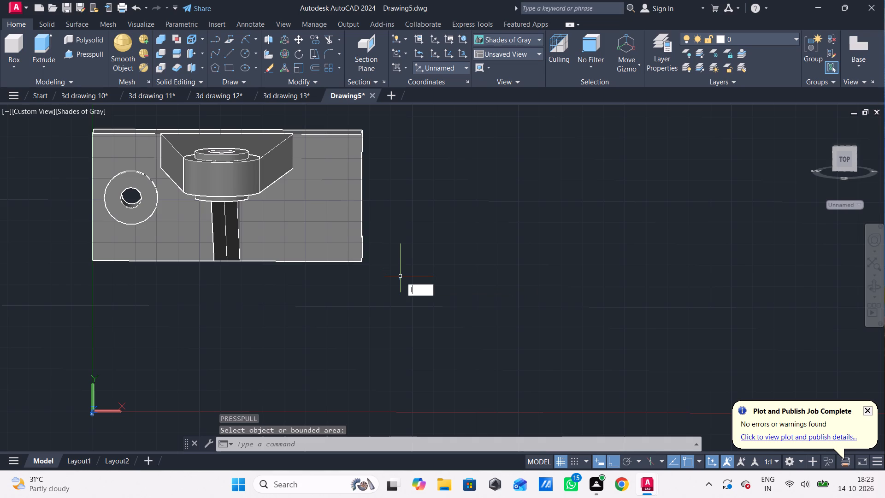
{"action": "key", "text": "Return"}
{"action": "middle_click_drag", "start_coordinate": [417, 279], "coordinate": [321, 268], "text": "shift"}
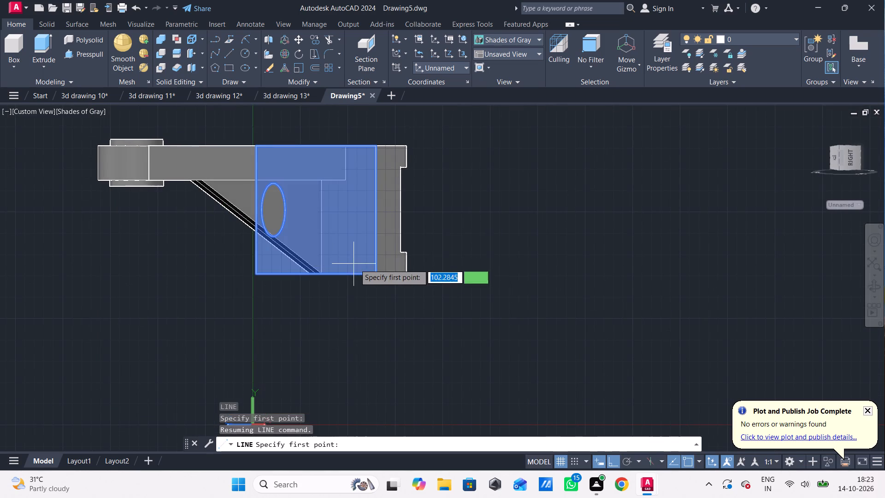
{"action": "left_click", "coordinate": [378, 273]}
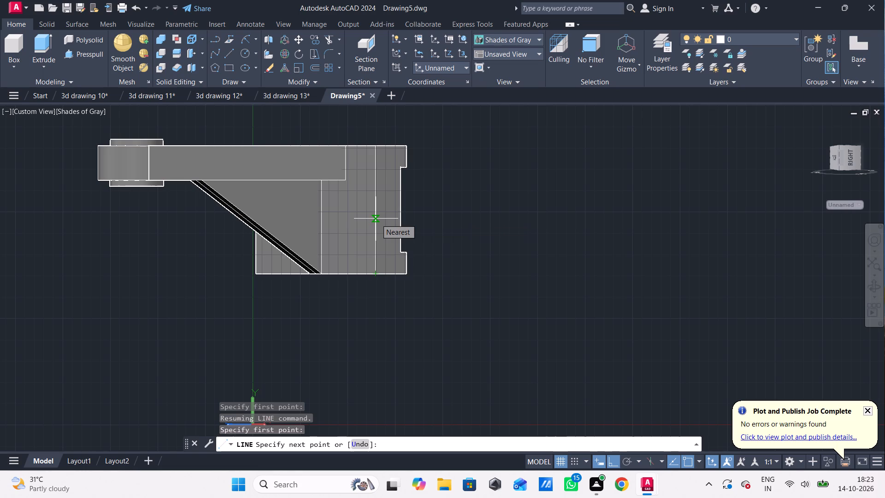
{"action": "type", "text": "30"}
{"action": "key", "text": "Return"}
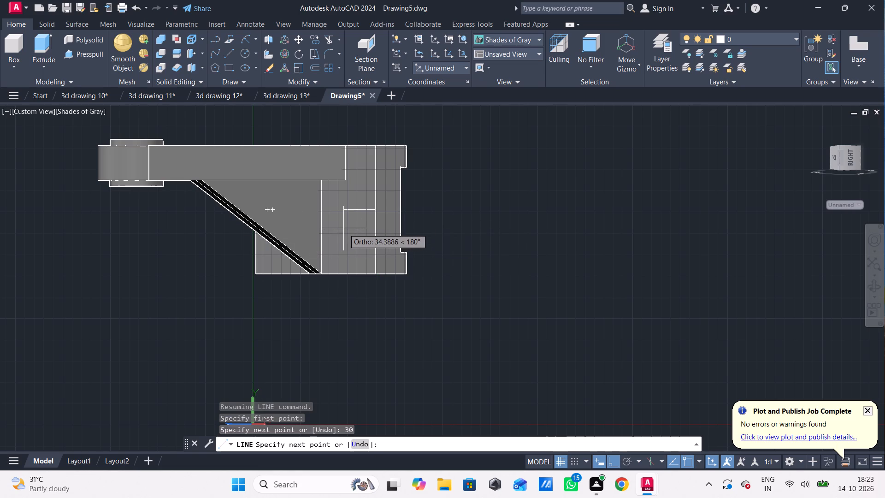
{"action": "type", "text": "18"}
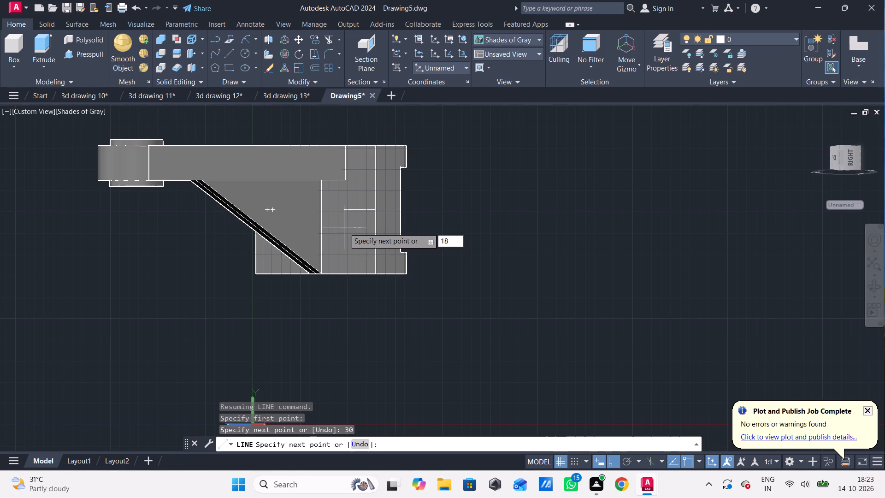
{"action": "key", "text": "Return"}
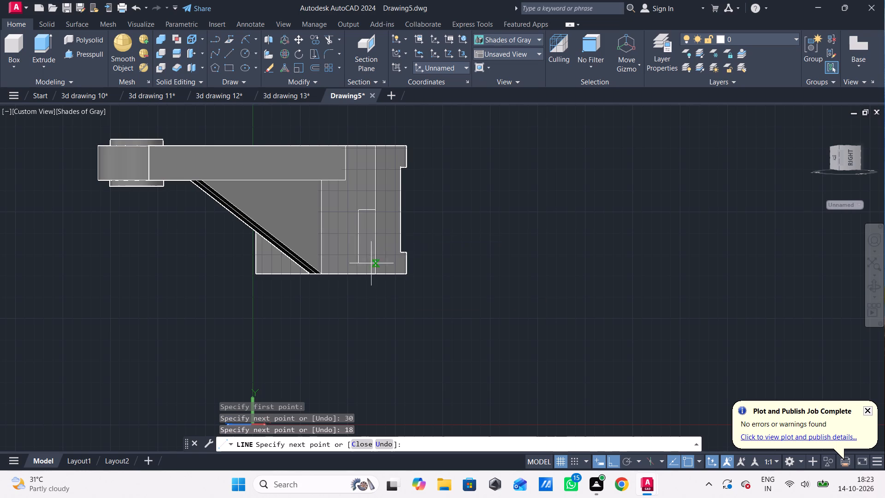
{"action": "middle_click_drag", "start_coordinate": [385, 244], "coordinate": [450, 246], "text": "shift"}
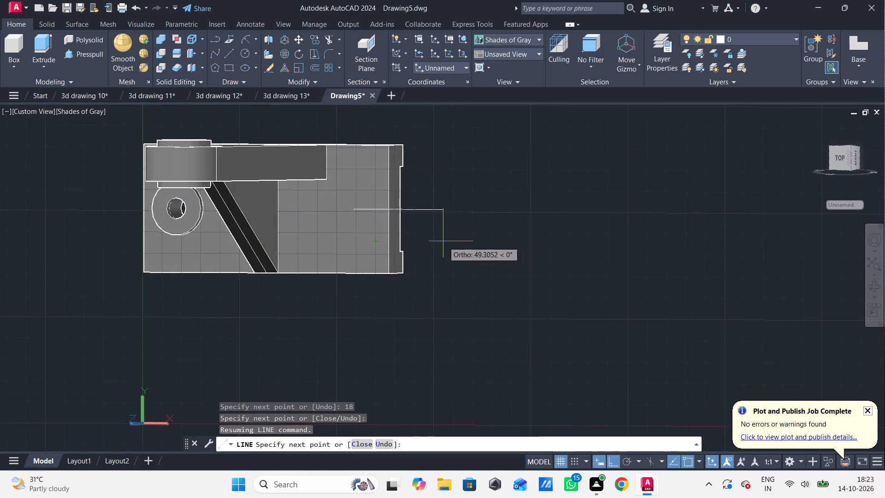
{"action": "key", "text": "Escape"}
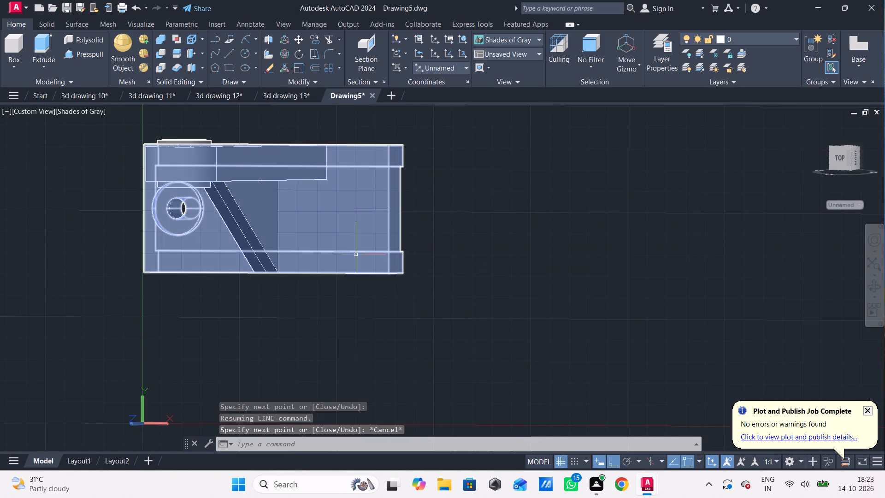
Draw two concentric circles of radius 12.5 and 5 centred on the inner end of the new 18-long line.
{"action": "key", "text": "c"}
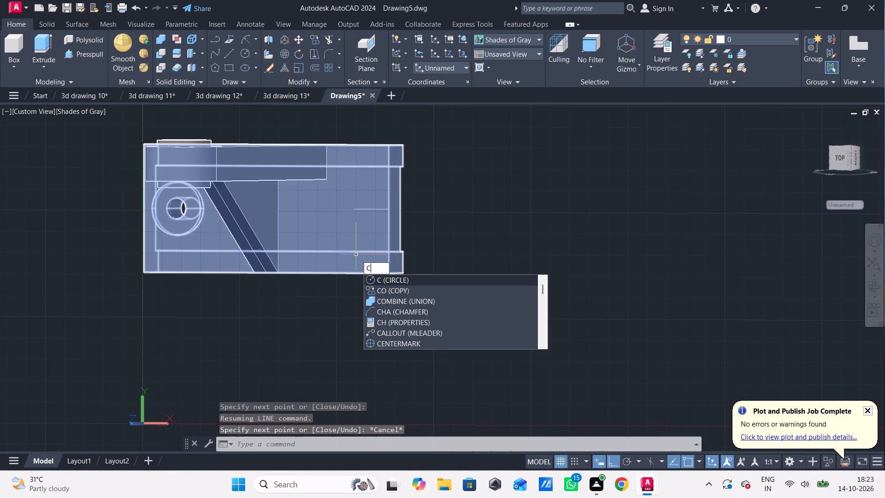
{"action": "key", "text": "space"}
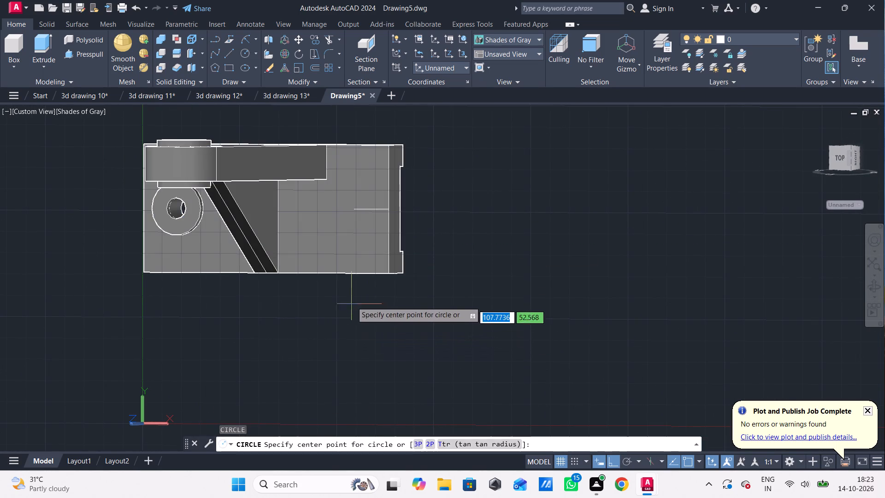
{"action": "left_click", "coordinate": [356, 210]}
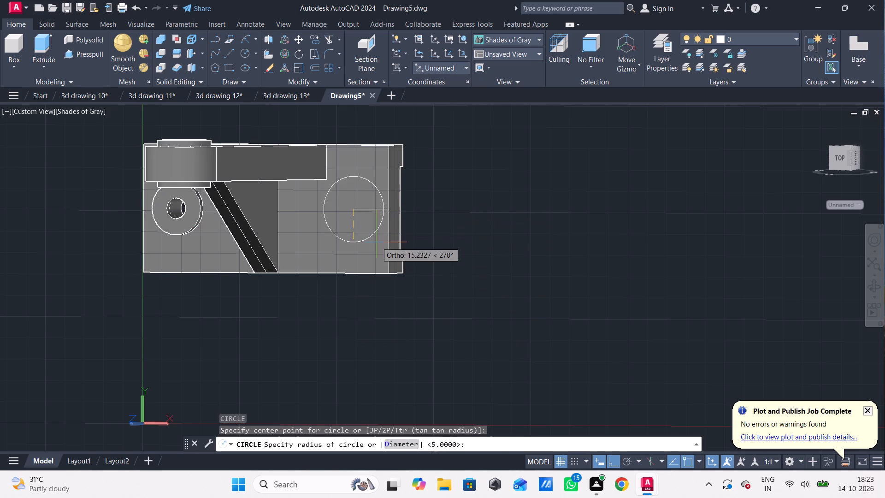
{"action": "type", "text": "12"}
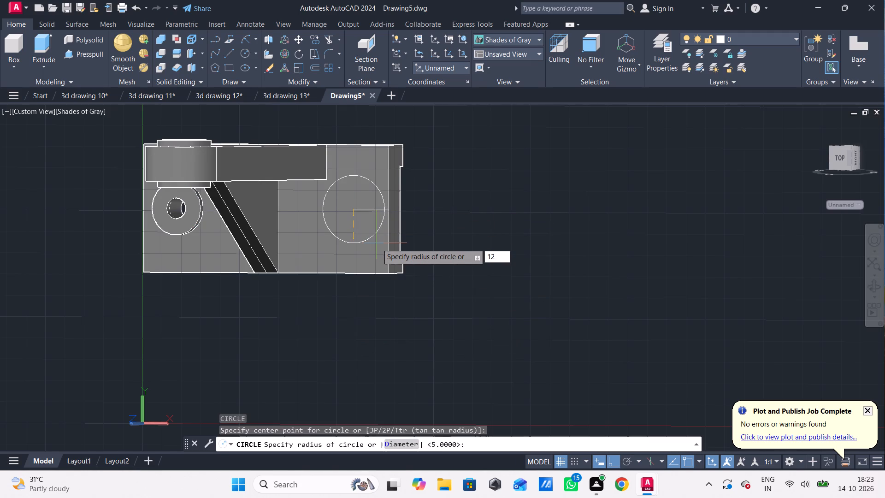
{"action": "type", "text": ".5"}
{"action": "key", "text": "Return"}
{"action": "key", "text": "space"}
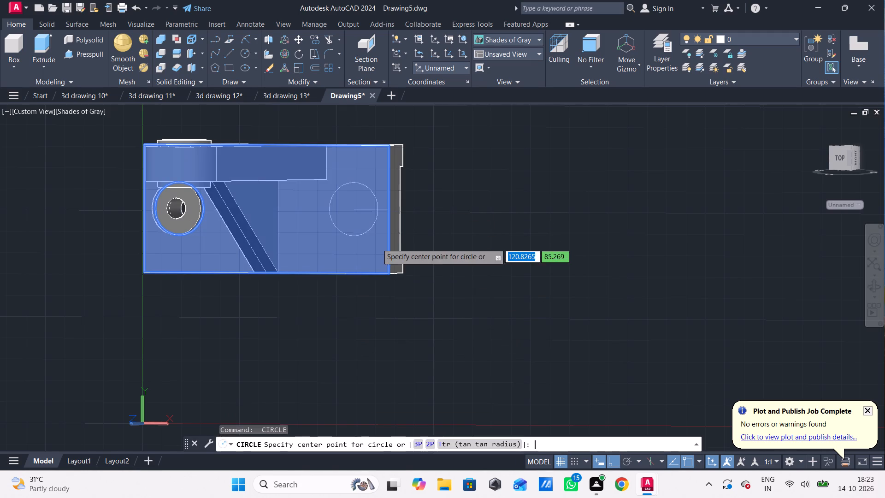
{"action": "left_click", "coordinate": [353, 211]}
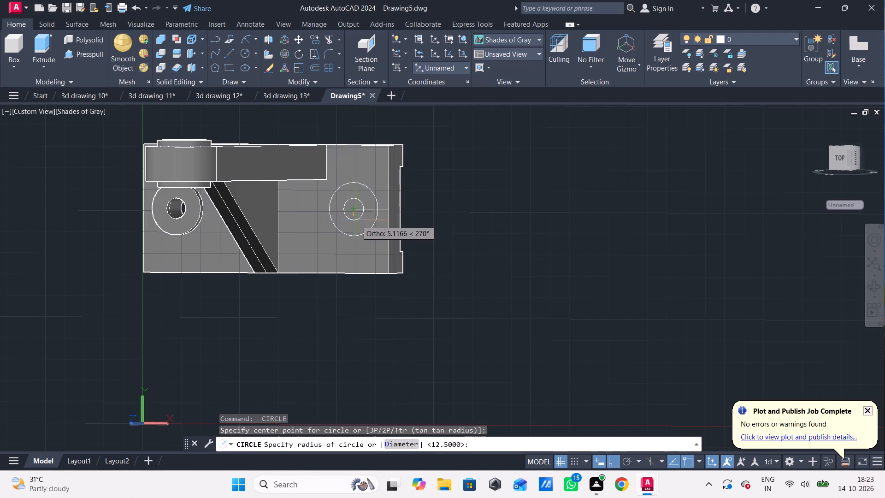
{"action": "key", "text": "5"}
{"action": "key", "text": "Return"}
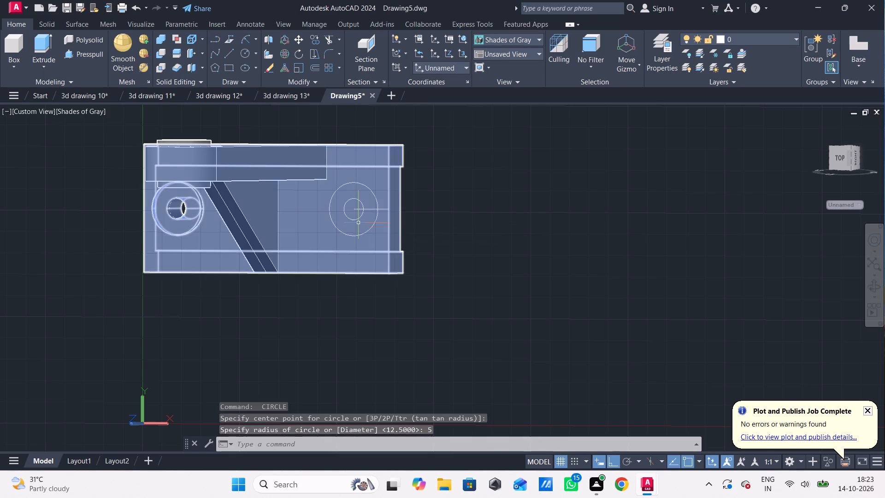
In the 2D Wireframe visual style, erase the 18-long construction line ending at the centre of the new concentric circles.
{"action": "left_click", "coordinate": [102, 116]}
{"action": "left_click", "coordinate": [119, 138]}
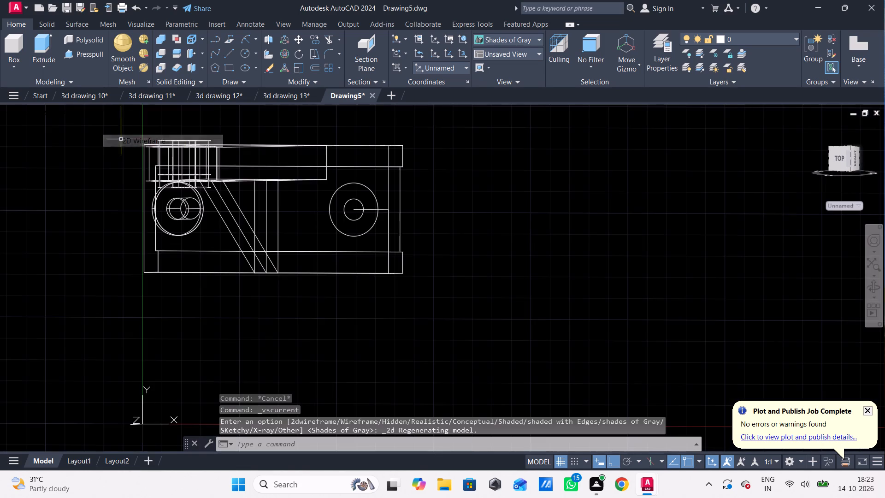
{"action": "left_click", "coordinate": [366, 210]}
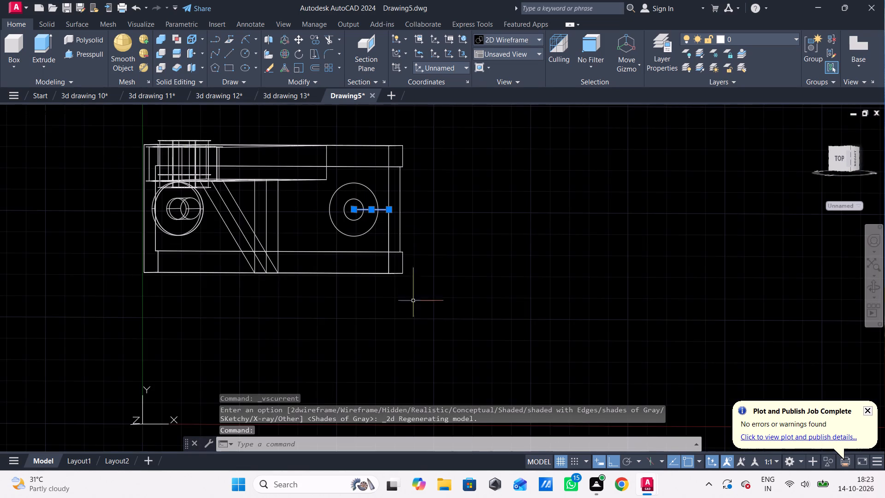
{"action": "key", "text": "Delete"}
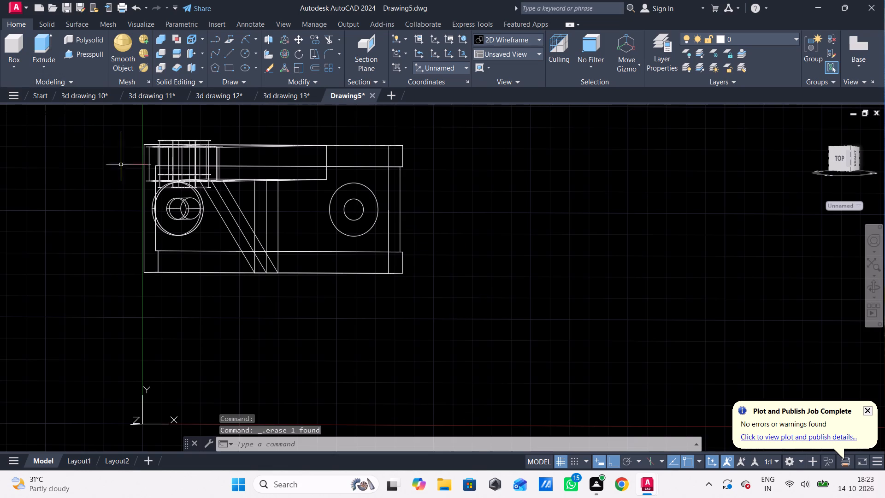
Presspull the ring between the new concentric circles outward by 3 to form the second raised boss on the base plate.
{"action": "left_click", "coordinate": [96, 52]}
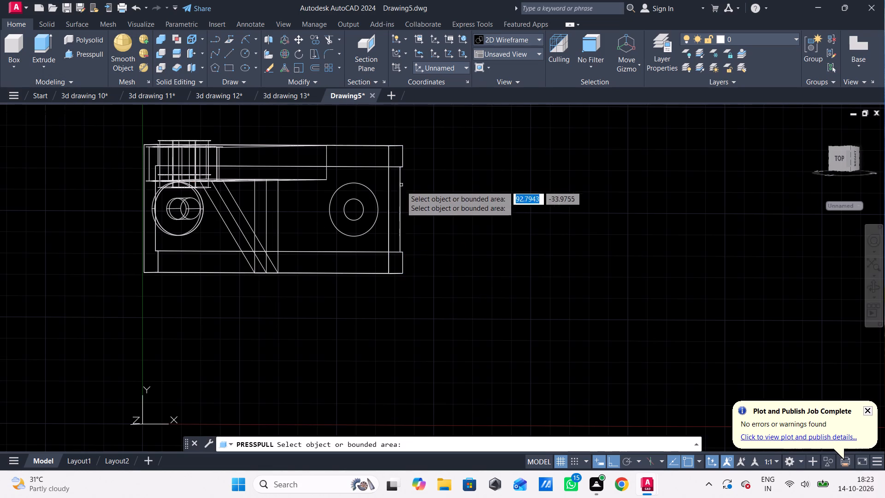
{"action": "left_click", "coordinate": [370, 202]}
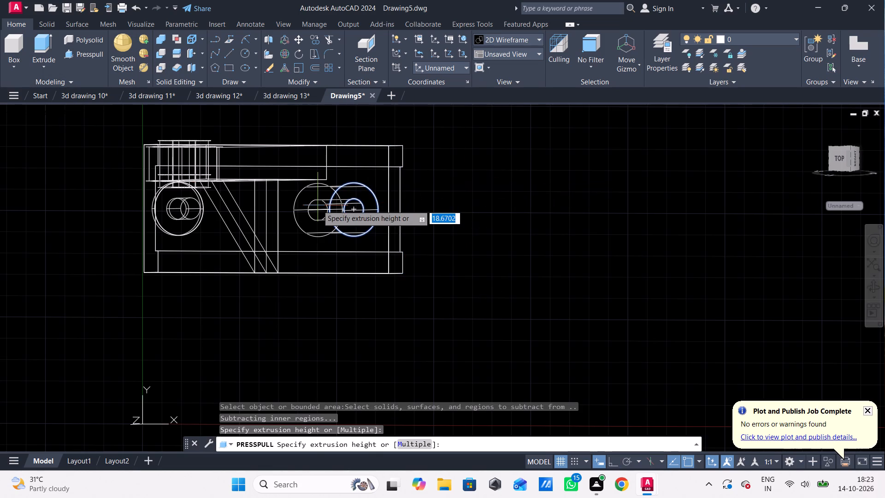
{"action": "key", "text": "3"}
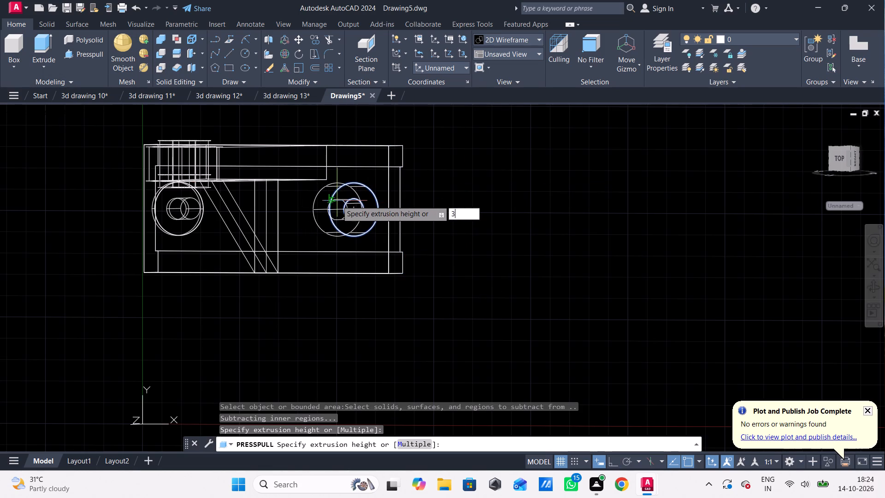
{"action": "key", "text": "Return"}
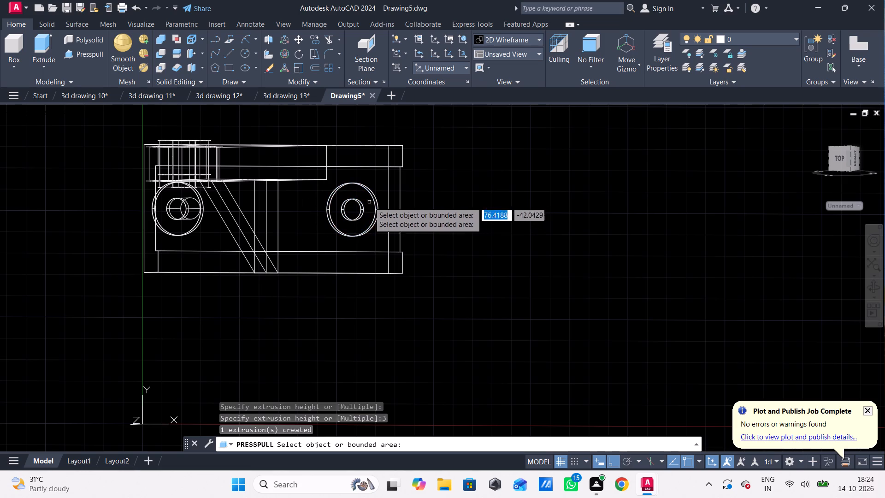
Presspull the area inside the second boss's inner circle back past the base plate as a through hole, and restore Shades of Gray shading.
{"action": "left_click", "coordinate": [356, 210]}
{"action": "left_click", "coordinate": [489, 201]}
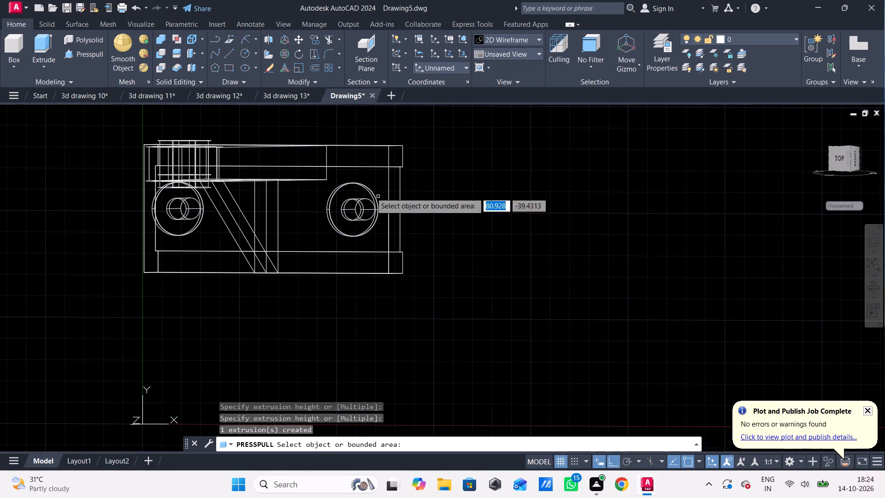
{"action": "key", "text": "Escape"}
{"action": "left_click", "coordinate": [85, 114]}
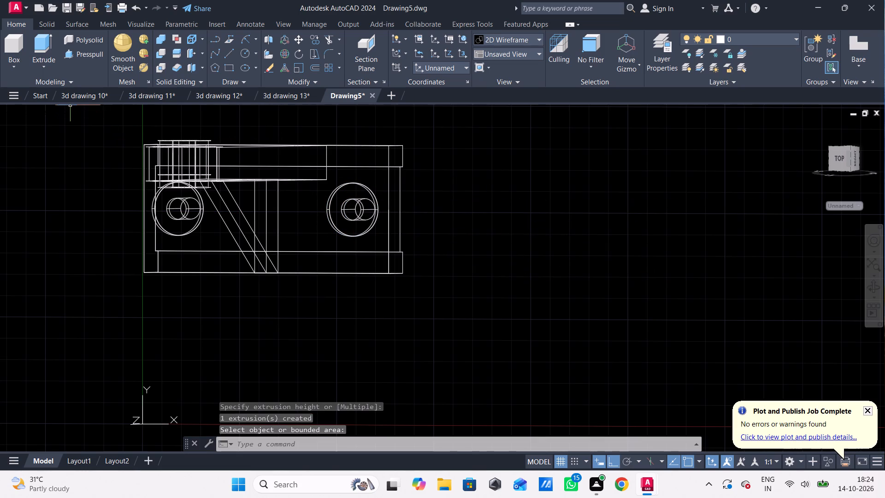
{"action": "left_click", "coordinate": [138, 214]}
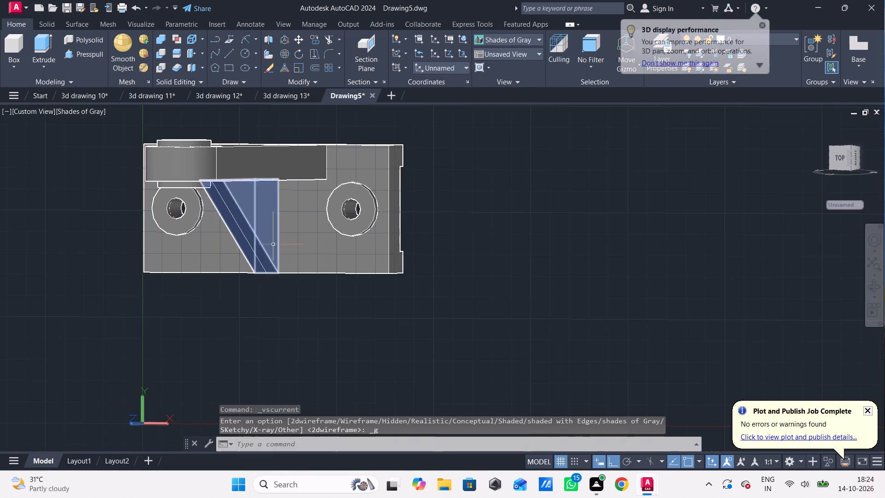
Union all parts of the bracket, including the base plate, bosses, arm, rib and cylinder, into a single solid.
{"action": "scroll", "coordinate": [273, 245], "scroll_direction": "down", "scroll_amount": 3}
{"action": "scroll", "coordinate": [279, 242], "scroll_direction": "up", "scroll_amount": 1}
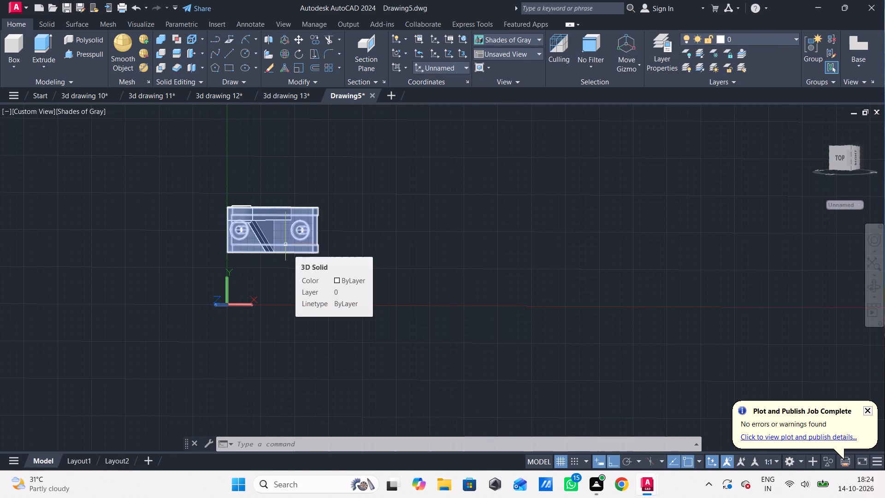
{"action": "scroll", "coordinate": [284, 244], "scroll_direction": "up", "scroll_amount": 1}
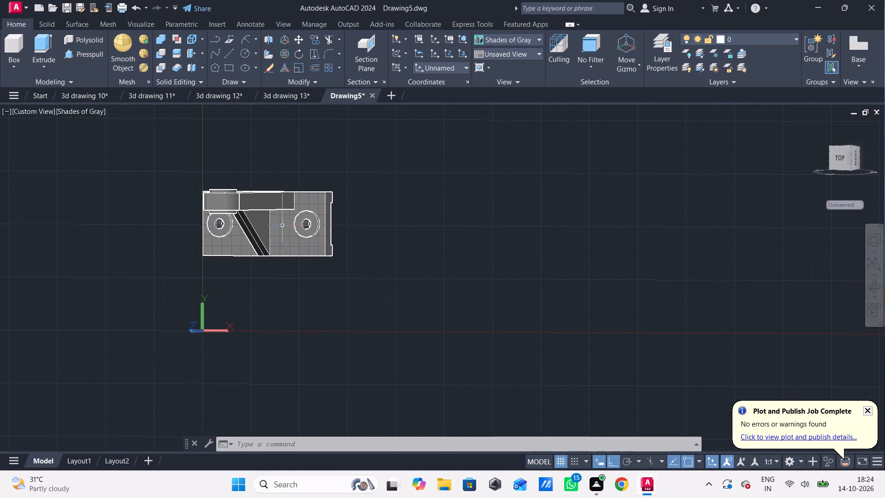
{"action": "left_click", "coordinate": [282, 224]}
{"action": "left_click", "coordinate": [354, 196]}
{"action": "left_click", "coordinate": [155, 248]}
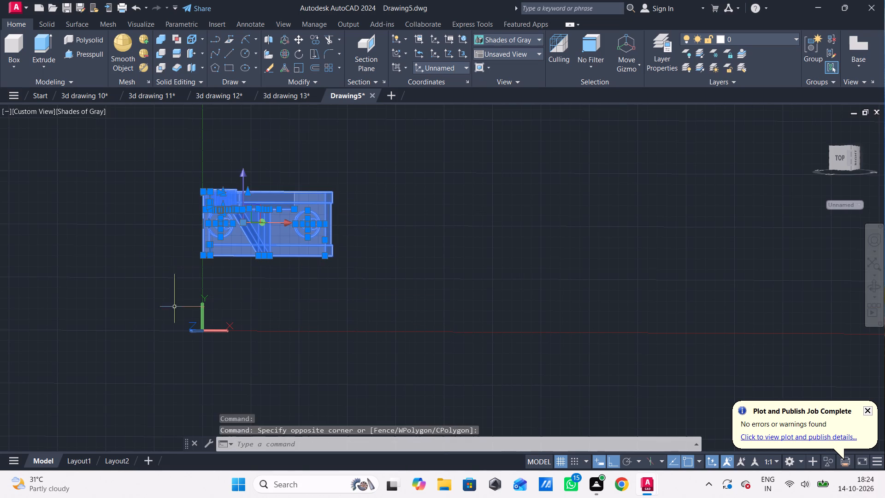
{"action": "type", "text": "un"}
{"action": "key", "text": "i"}
{"action": "key", "text": "Return"}
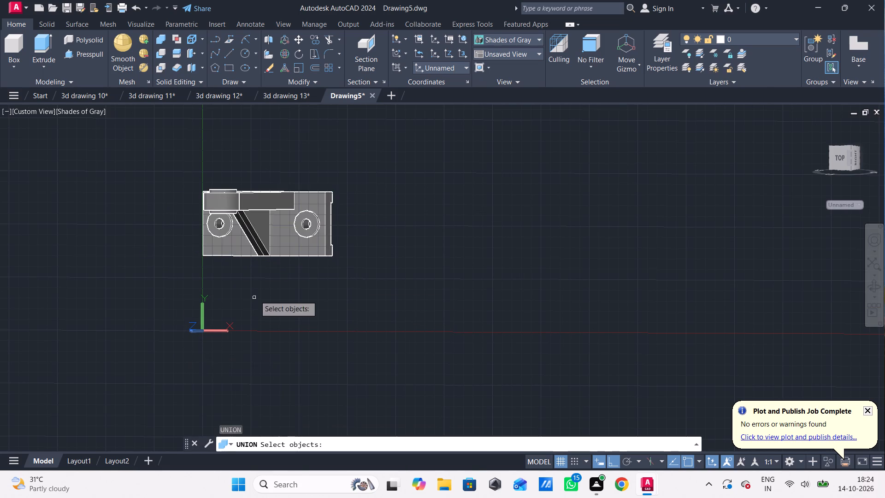
{"action": "left_click_drag", "start_coordinate": [336, 153], "coordinate": [345, 177]}
{"action": "left_click", "coordinate": [206, 266]}
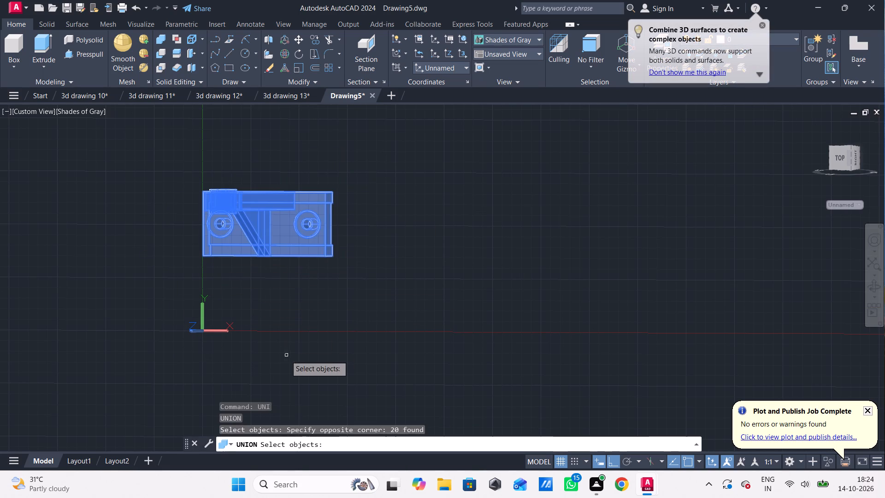
{"action": "key", "text": "Return"}
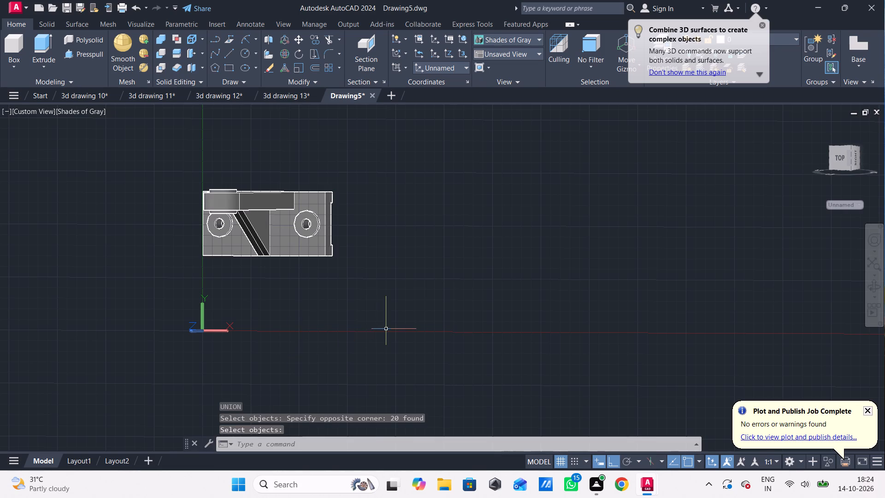
Examine the joined bracket from several angles, checking the arm, rib, cylinder and both bossed holes.
{"action": "middle_click_drag", "start_coordinate": [386, 329], "coordinate": [341, 359], "text": "shift"}
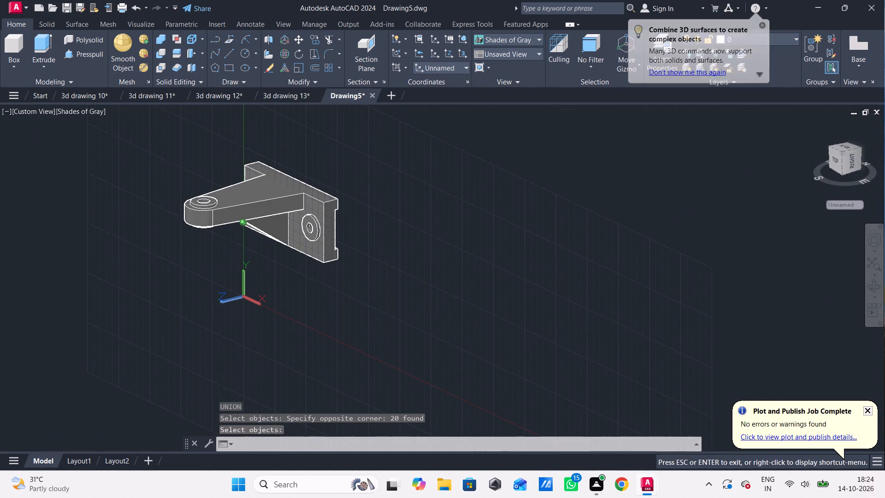
{"action": "middle_click_drag", "start_coordinate": [341, 359], "coordinate": [367, 333], "text": "shift"}
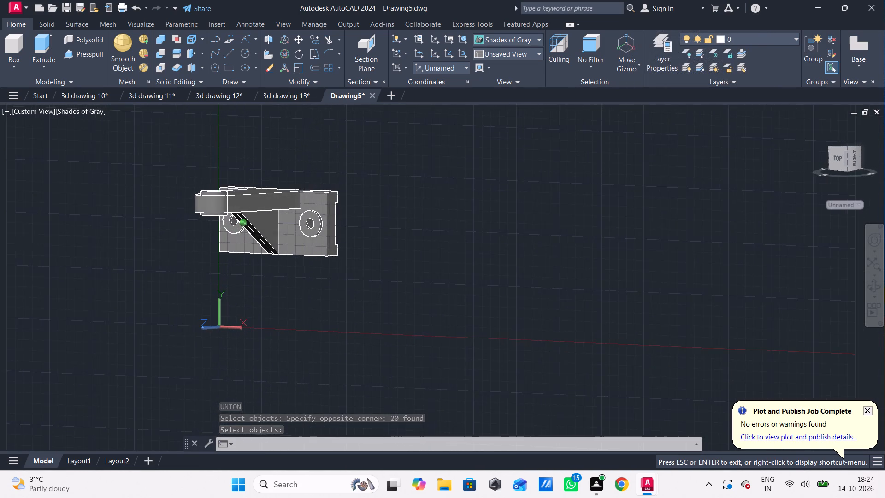
{"action": "middle_click_drag", "start_coordinate": [367, 333], "coordinate": [370, 339], "text": "shift"}
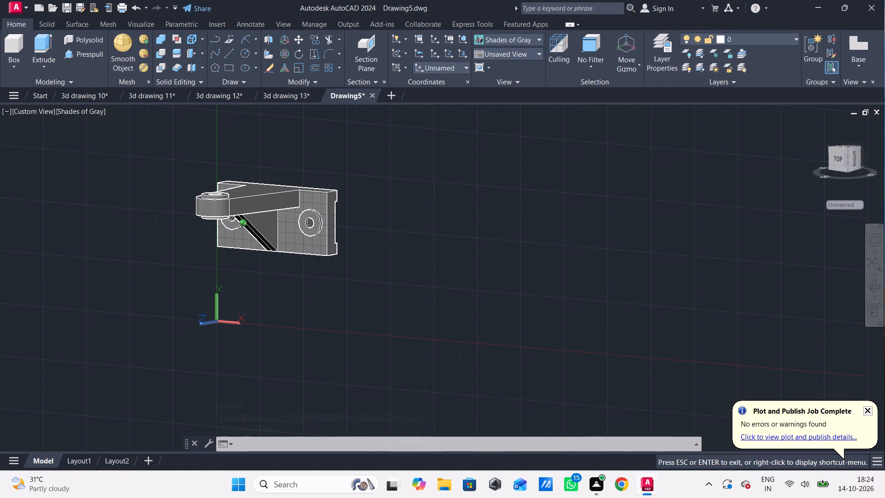
{"action": "middle_click_drag", "start_coordinate": [370, 339], "coordinate": [366, 321], "text": "shift"}
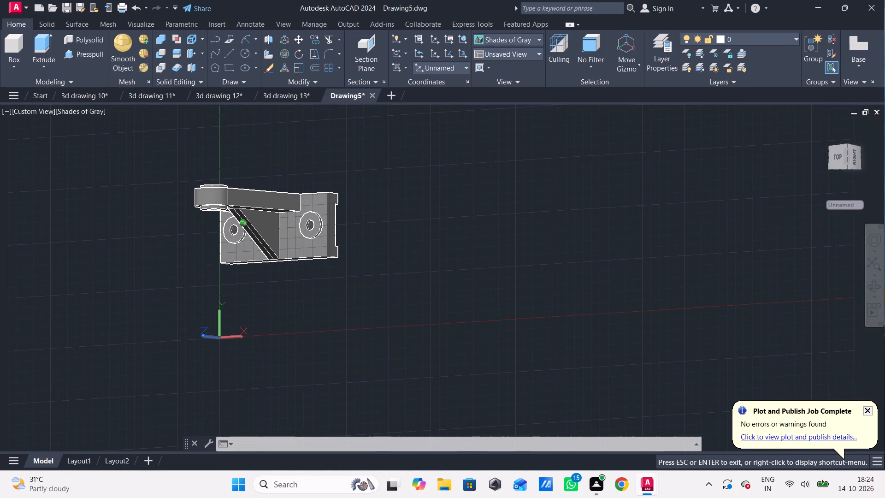
{"action": "middle_click_drag", "start_coordinate": [366, 321], "coordinate": [363, 326], "text": "shift"}
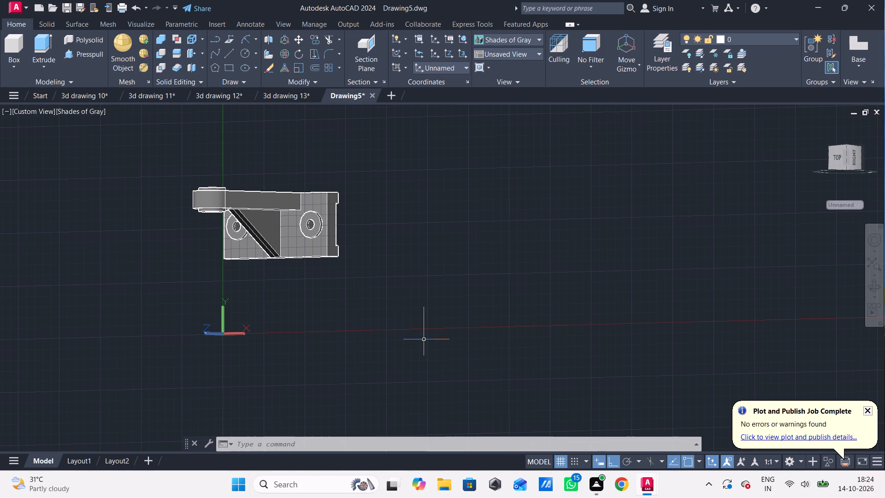
{"action": "scroll", "coordinate": [410, 347], "scroll_direction": "up", "scroll_amount": 1}
{"action": "middle_click_drag", "start_coordinate": [410, 347], "coordinate": [560, 445]}
{"action": "middle_click_drag", "start_coordinate": [524, 331], "coordinate": [556, 332]}
Save the drawing in the CAD folder as "3d drawing 14" in AutoCAD 2018 Drawing format.
{"action": "key", "text": "ctrl+s"}
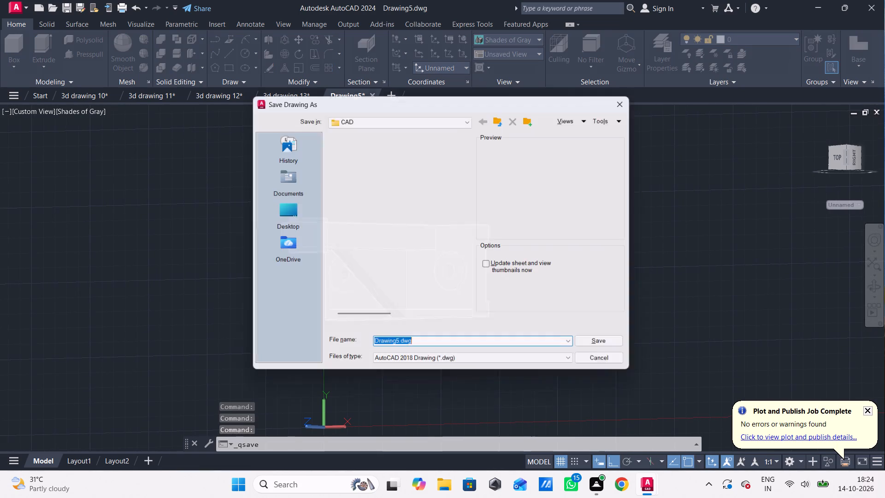
{"action": "key", "text": "BackSpace"}
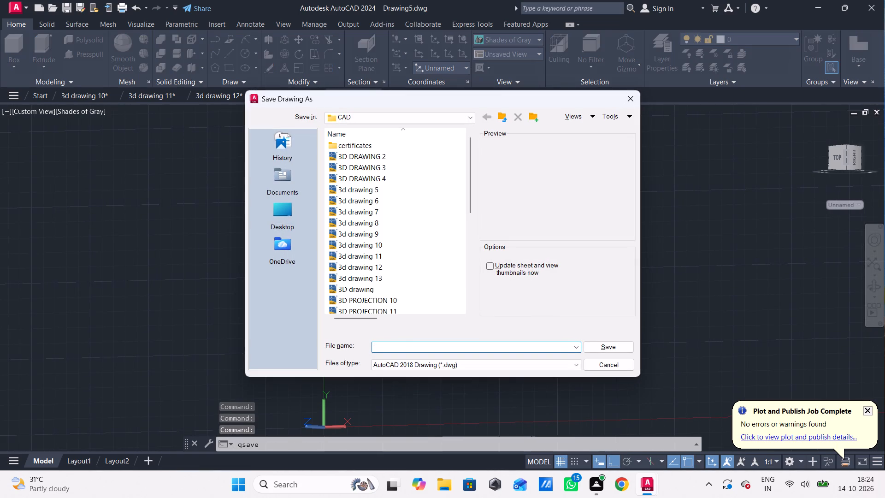
{"action": "type", "text": "3d"}
{"action": "key", "text": "space"}
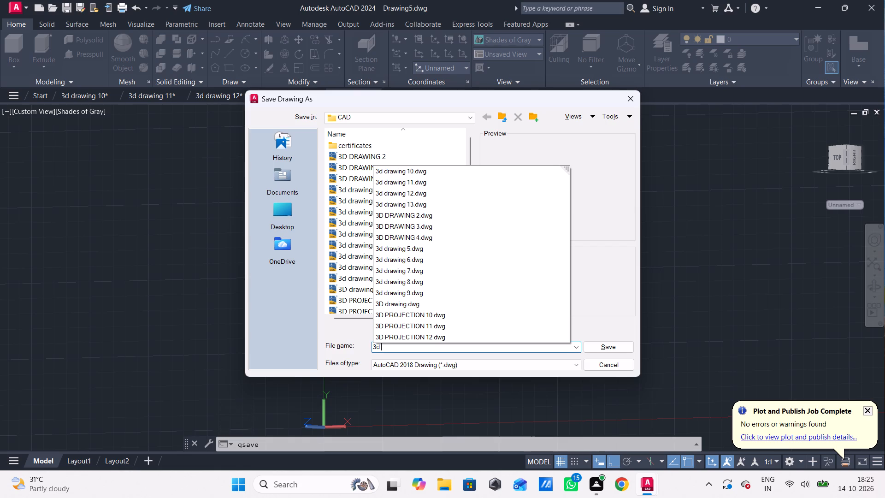
{"action": "key", "text": "d"}
{"action": "type", "text": "rawing"}
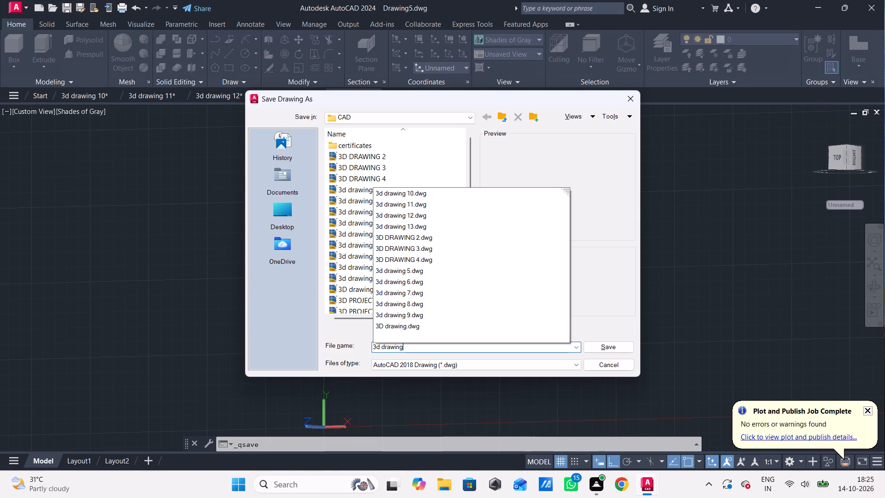
{"action": "key", "text": "space"}
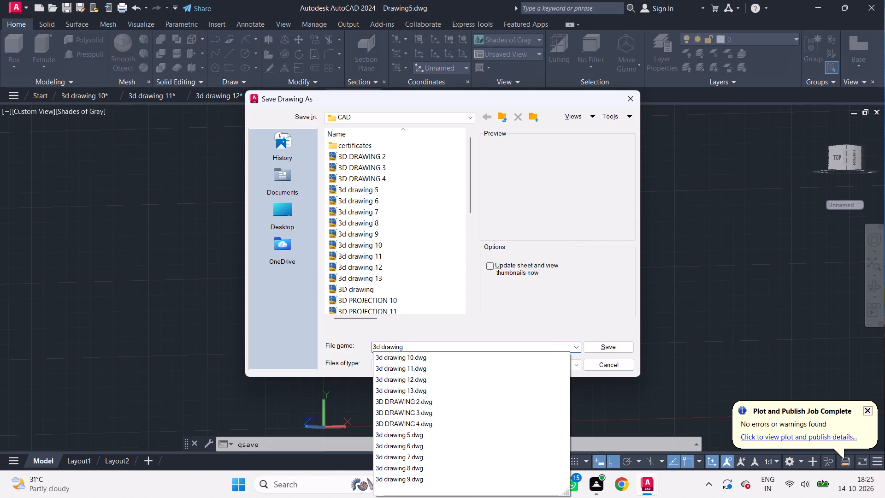
{"action": "type", "text": "14"}
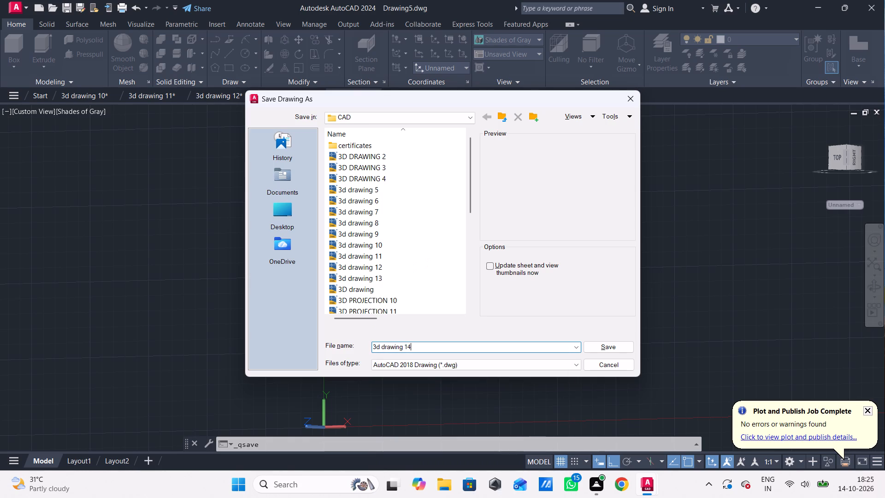
{"action": "key", "text": "Return"}
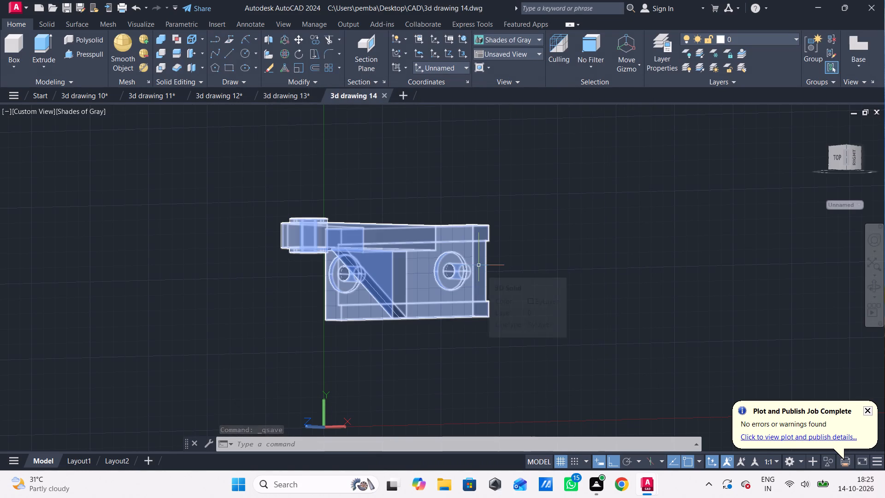
Query the drawing's log file location with LOGFILENAME.
{"action": "type", "text": "logfile"}
{"action": "key", "text": "Return"}
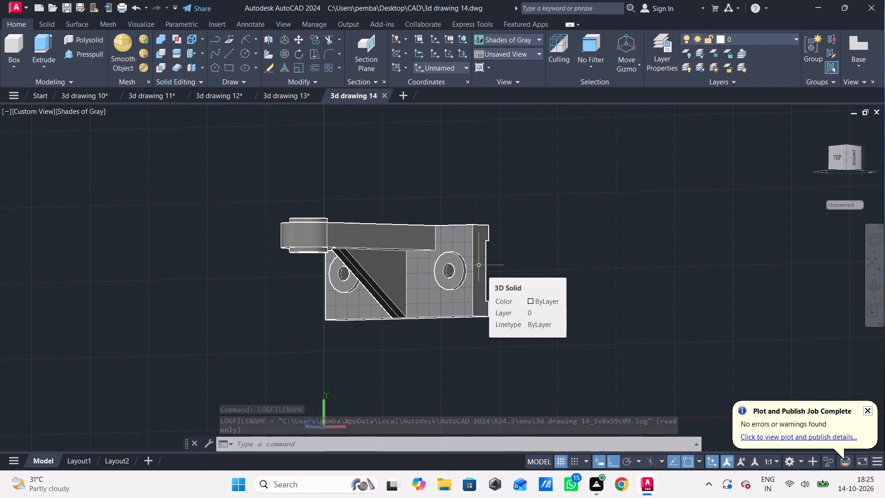
Begin entering another command starting with LO.
{"action": "type", "text": "lo"}
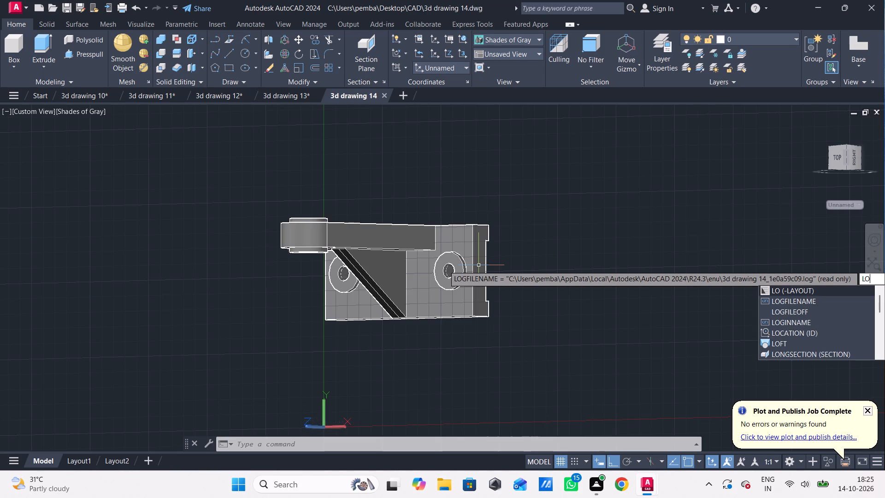
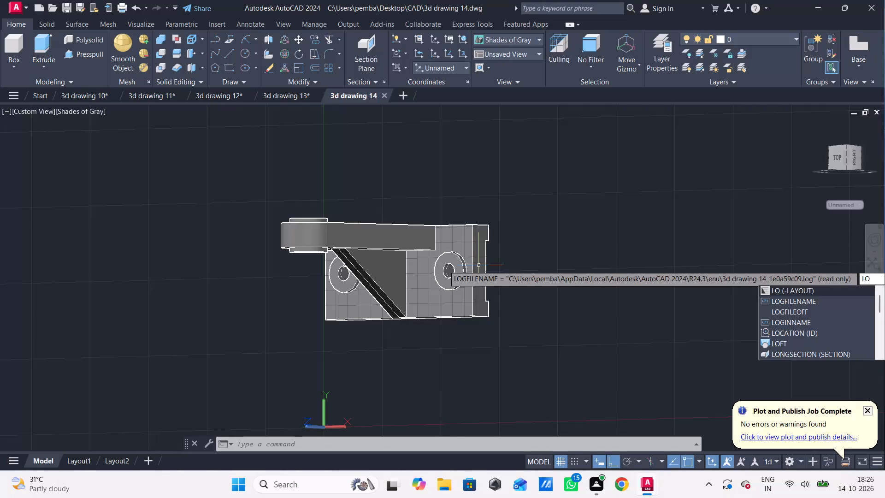
Set up a single-sheet plot with the AutoCAD PDF (High Quality Print).pc3 plotter, centred on the ISO A4 sheet.
{"action": "key", "text": "Escape"}
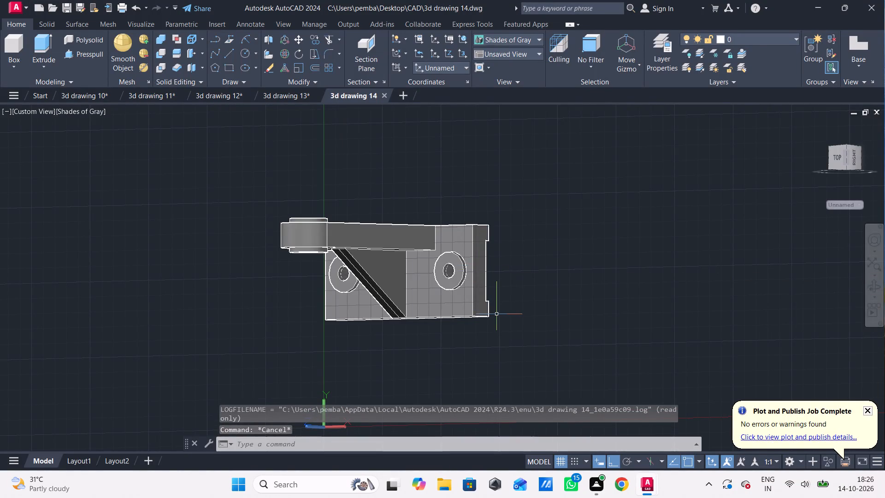
{"action": "key", "text": "ctrl+p"}
{"action": "left_click", "coordinate": [576, 126]}
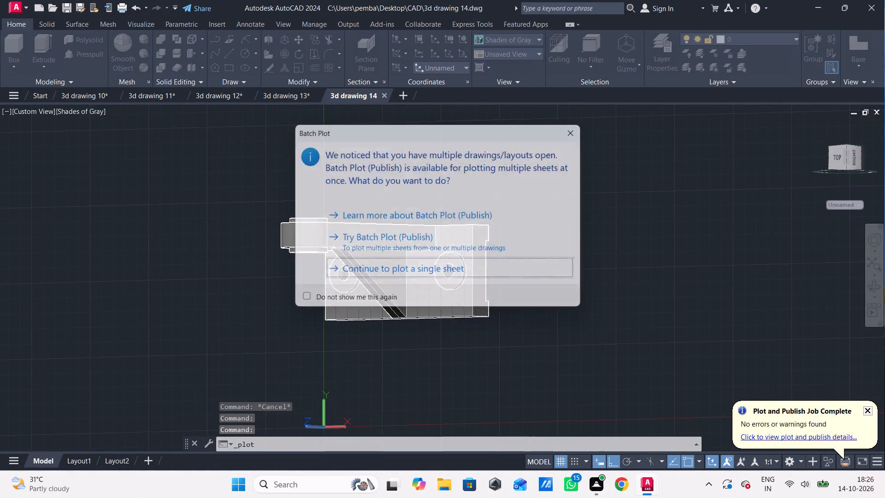
{"action": "left_click", "coordinate": [363, 168]}
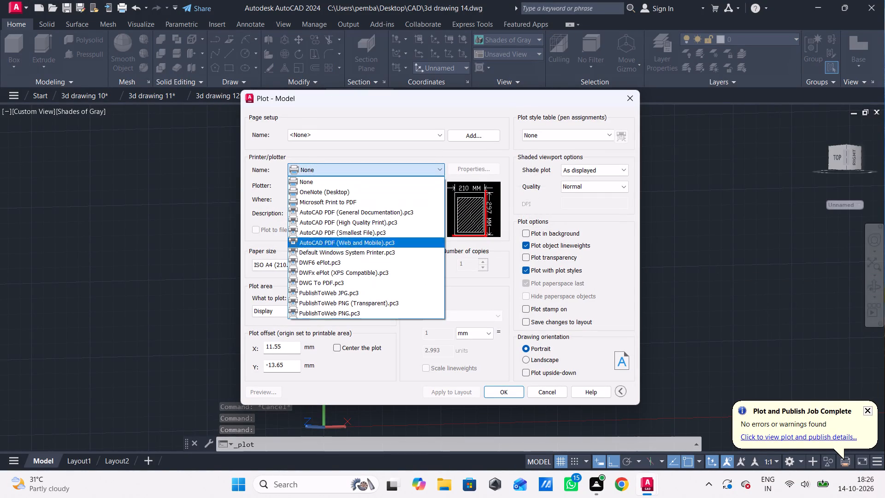
{"action": "left_click", "coordinate": [363, 220]}
{"action": "left_click", "coordinate": [362, 261]}
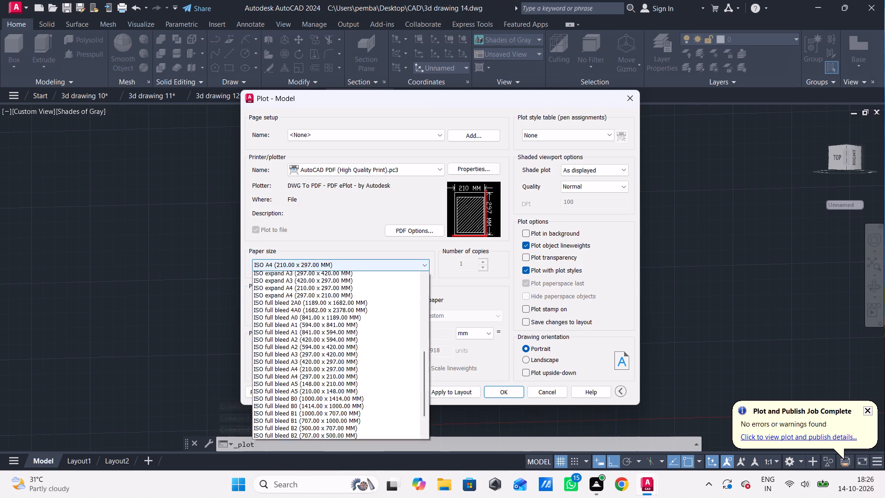
{"action": "left_click", "coordinate": [374, 262]}
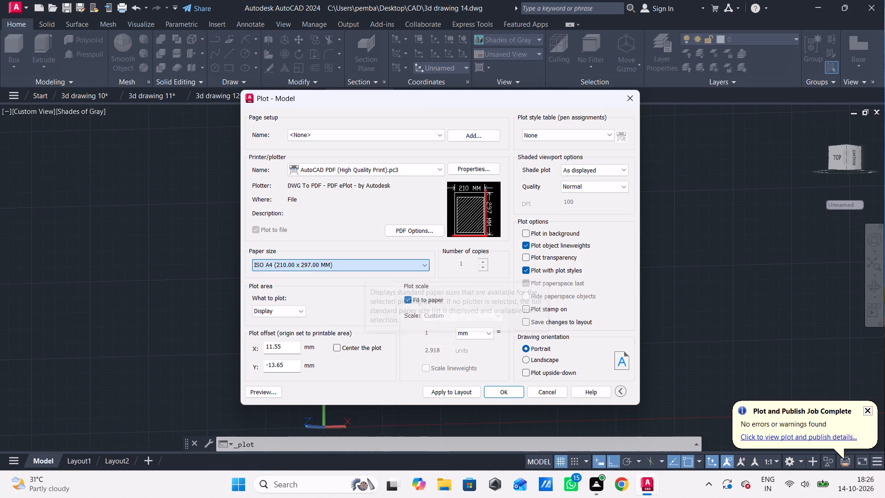
{"action": "left_click", "coordinate": [342, 348]}
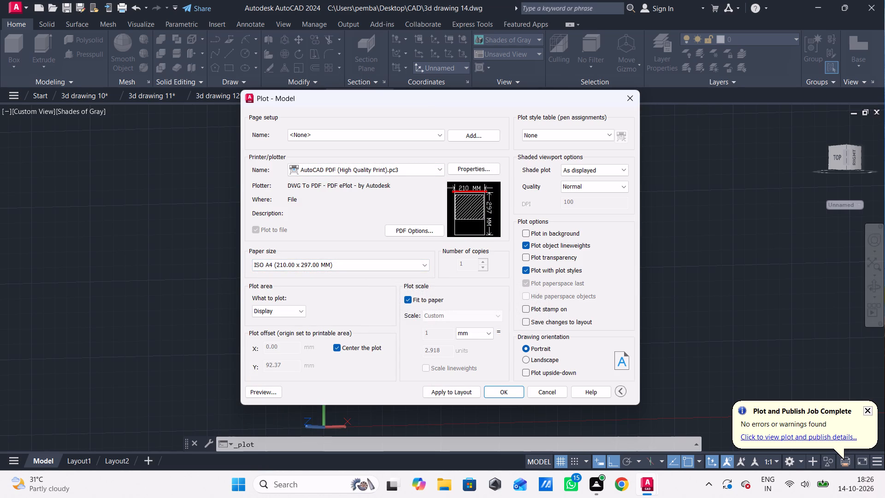
Set the plot area to a window enclosing the whole bracket.
{"action": "left_click", "coordinate": [295, 315]}
{"action": "left_click", "coordinate": [296, 344]}
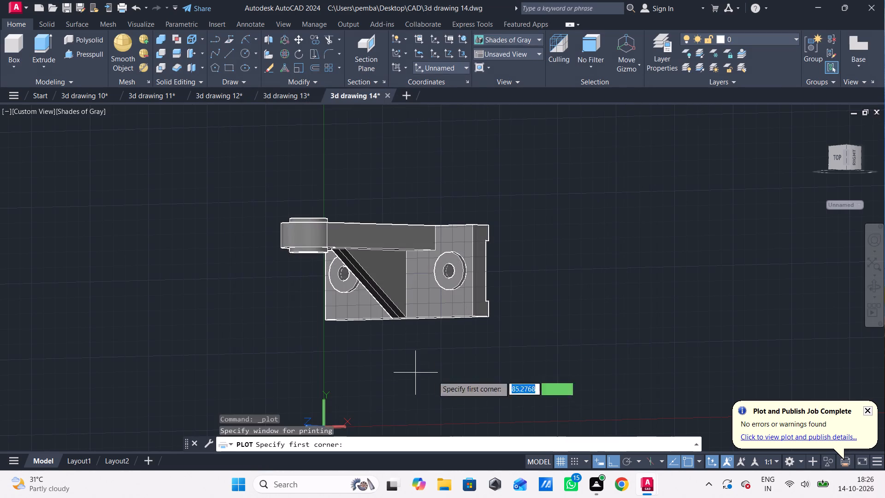
{"action": "left_click", "coordinate": [529, 149]}
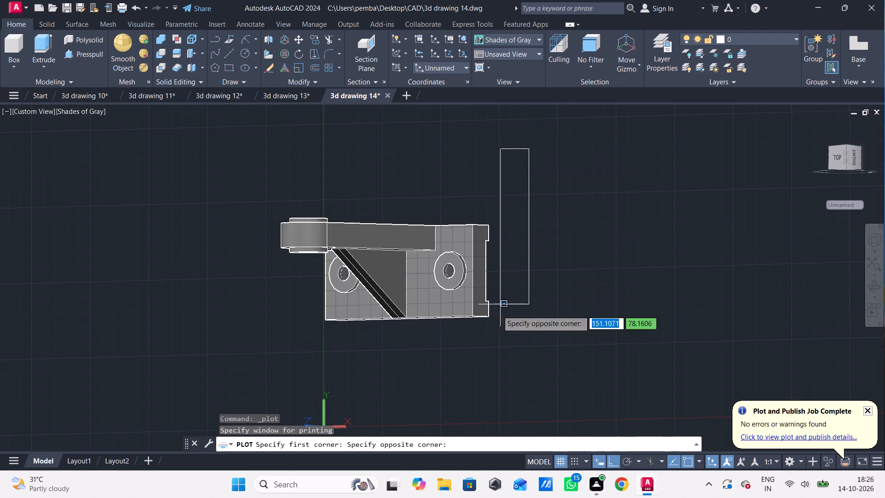
{"action": "left_click", "coordinate": [253, 378]}
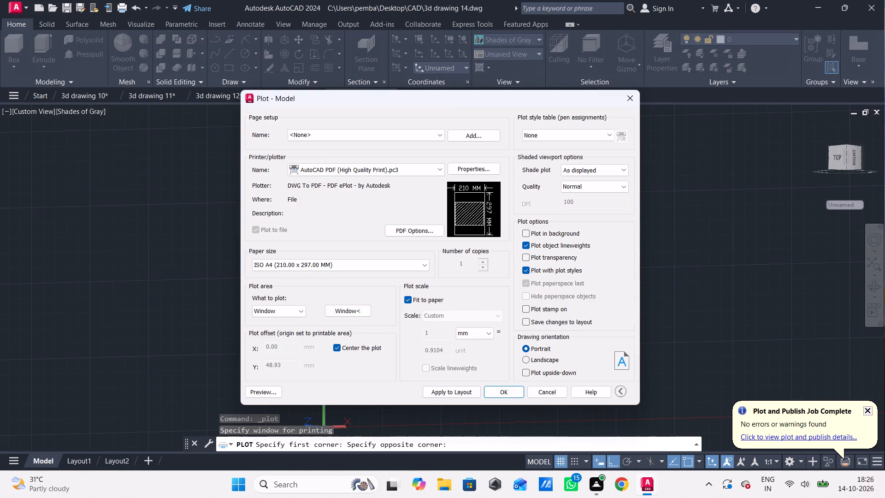
Preview the bracket's plot and send it to a PDF file under the suggested name.
{"action": "left_click", "coordinate": [273, 391]}
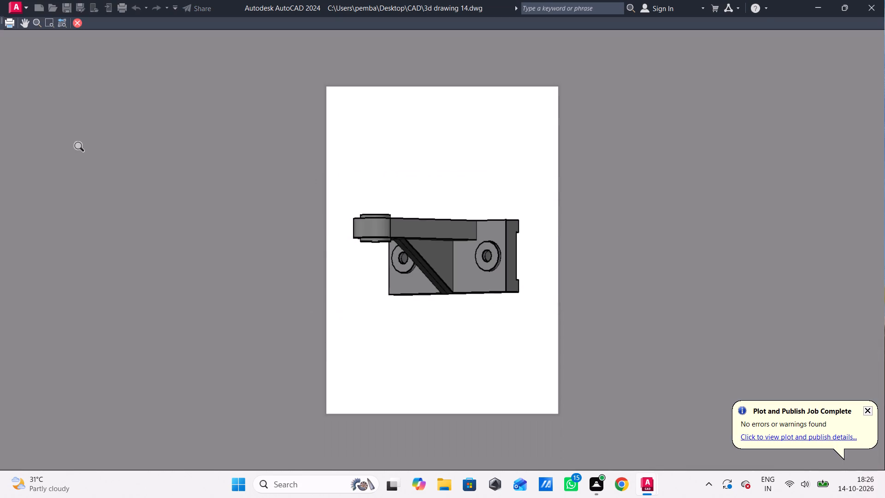
{"action": "left_click", "coordinate": [14, 24]}
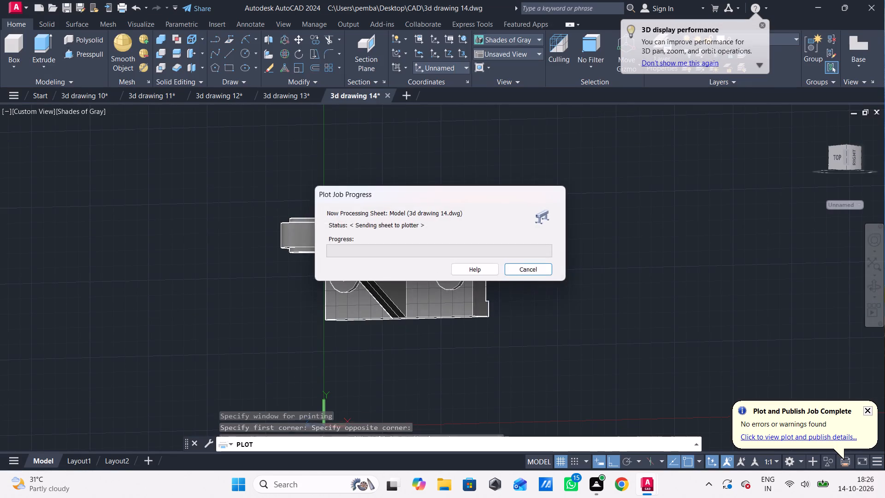
{"action": "key", "text": "Return"}
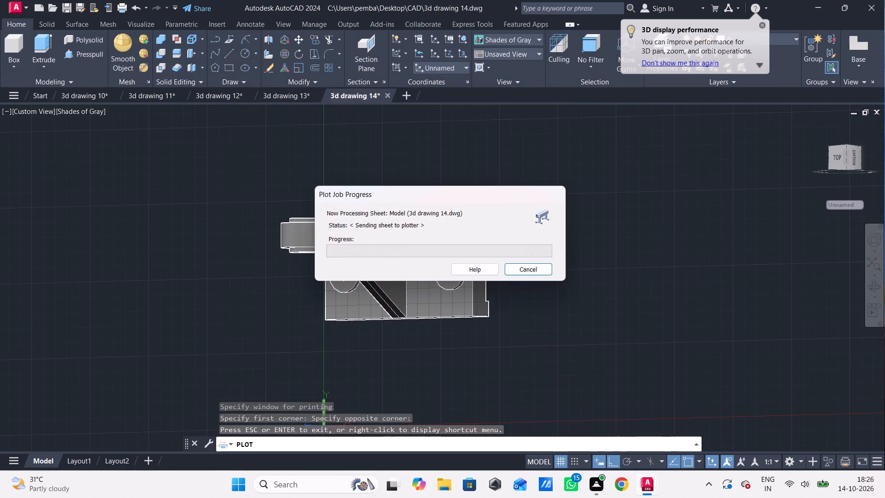